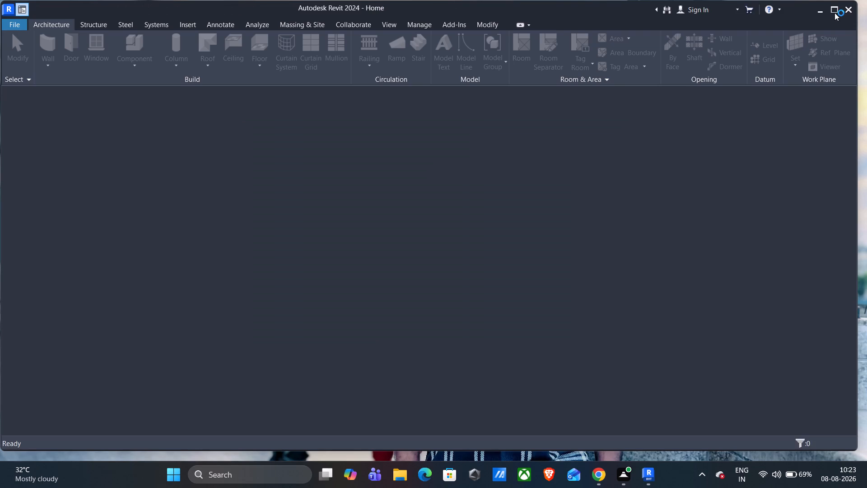
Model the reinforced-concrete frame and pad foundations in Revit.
Create a new project from the Structural Analysis-Default template.
left_click(834, 9)
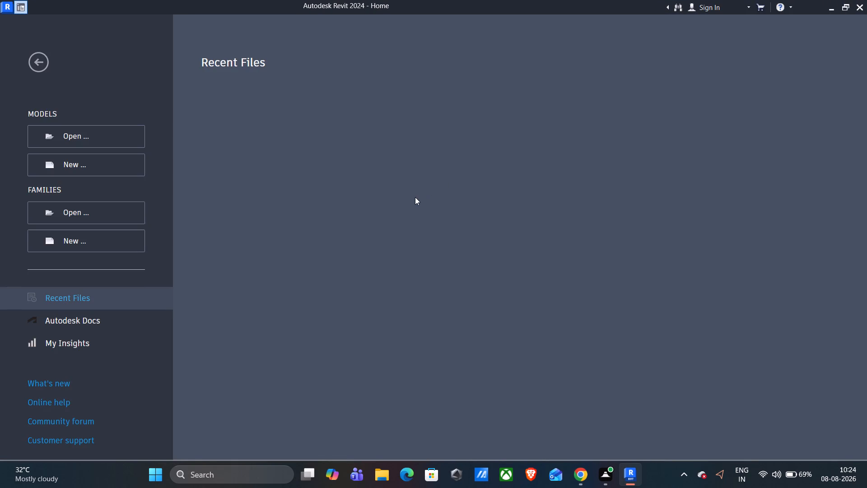
left_click(113, 171)
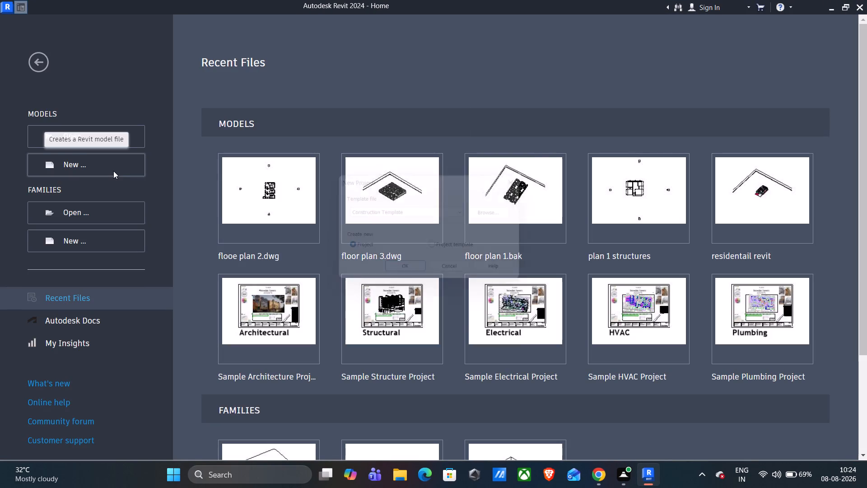
left_click(438, 216)
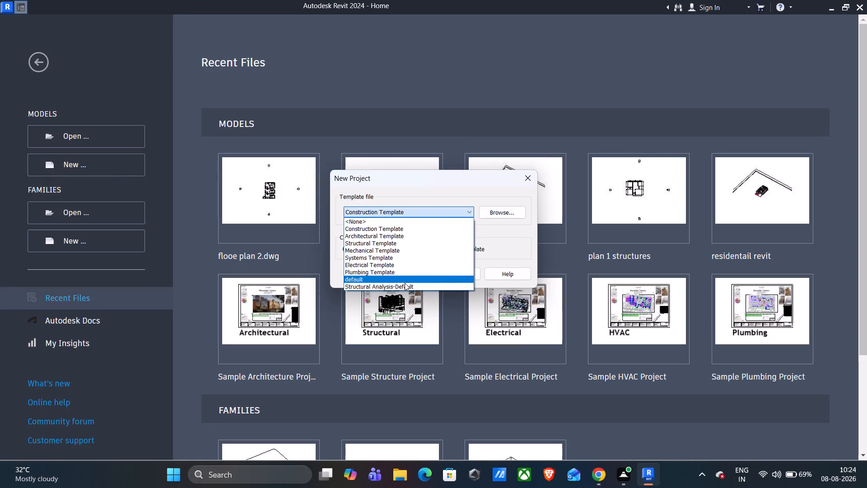
left_click(406, 287)
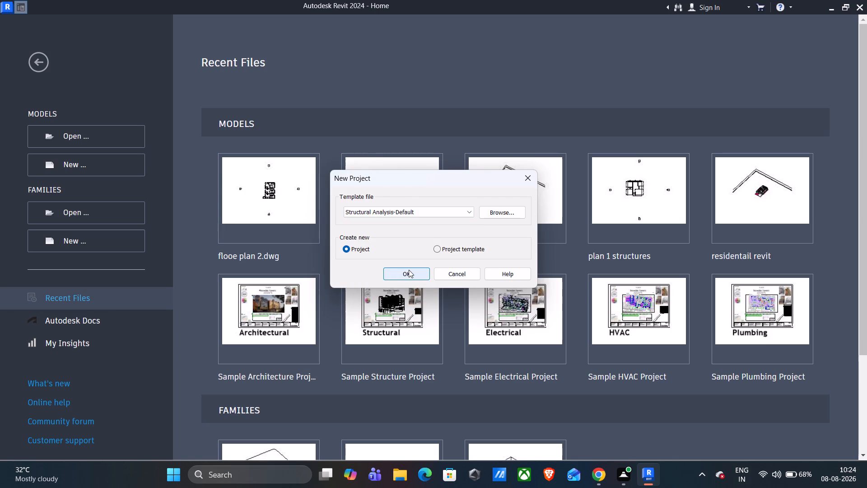
left_click(409, 270)
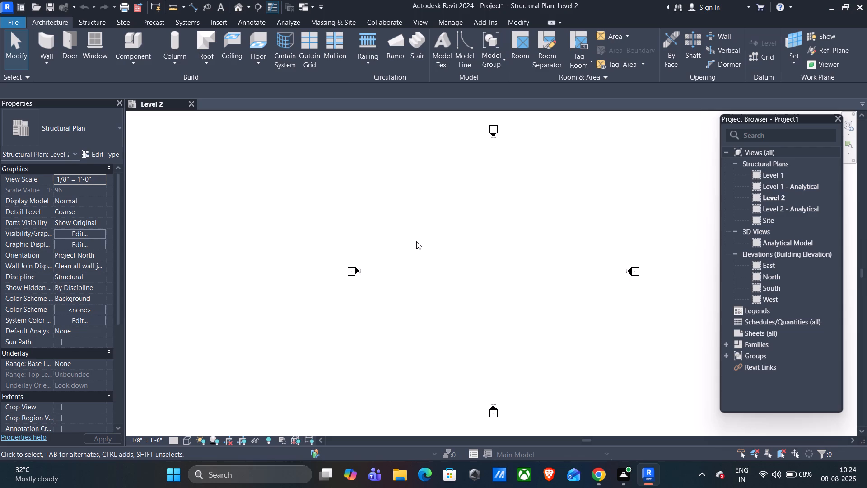
Start a straight model line in the Level 2 plan and set the project's length units to meters.
scroll(479, 282, "up", 2)
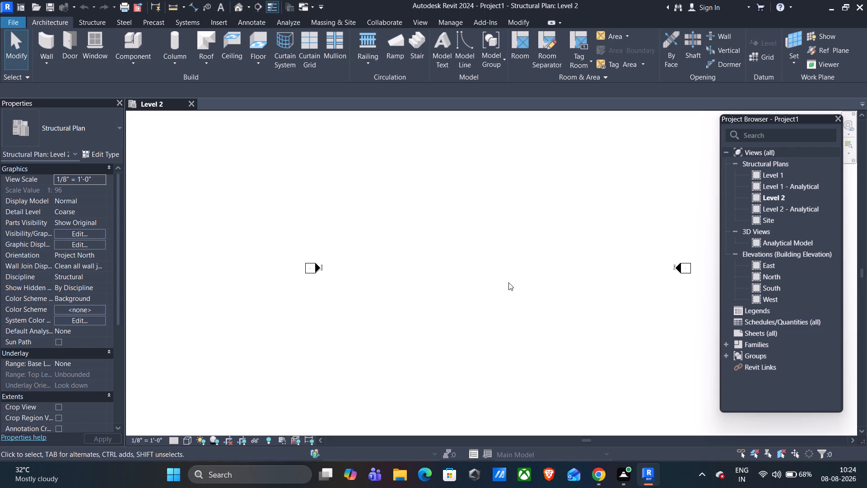
middle_click_drag(508, 282, 456, 278)
left_click(96, 24)
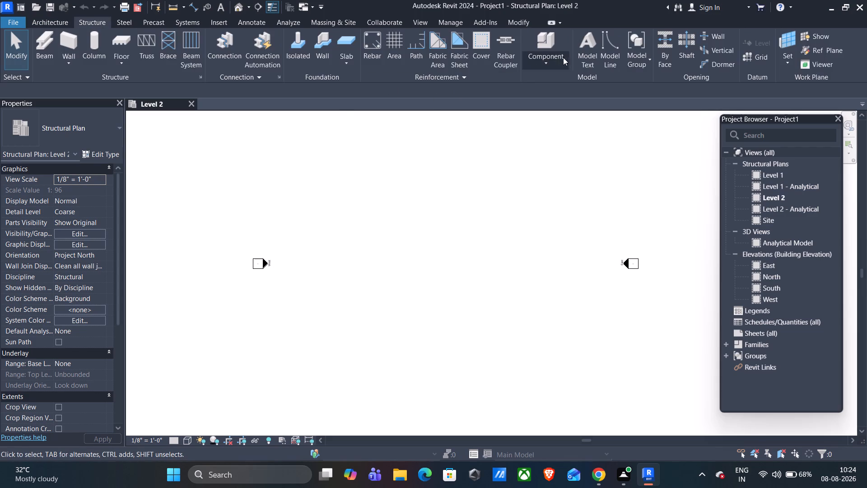
left_click(612, 47)
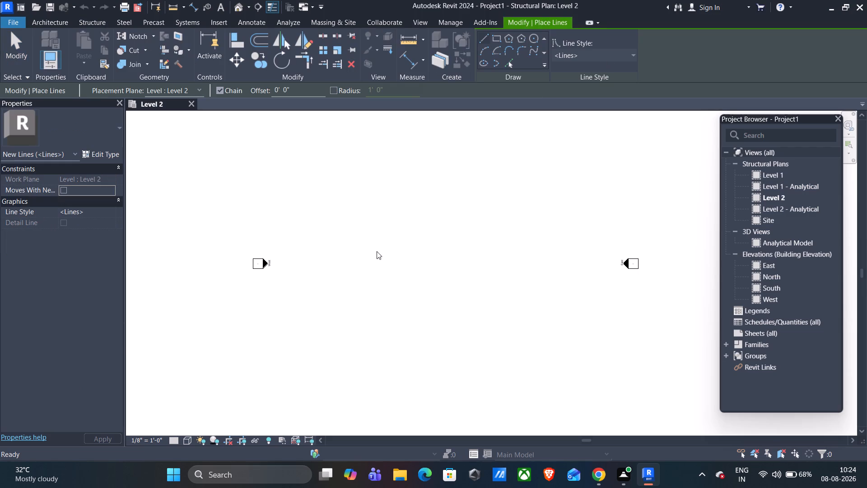
left_click(484, 37)
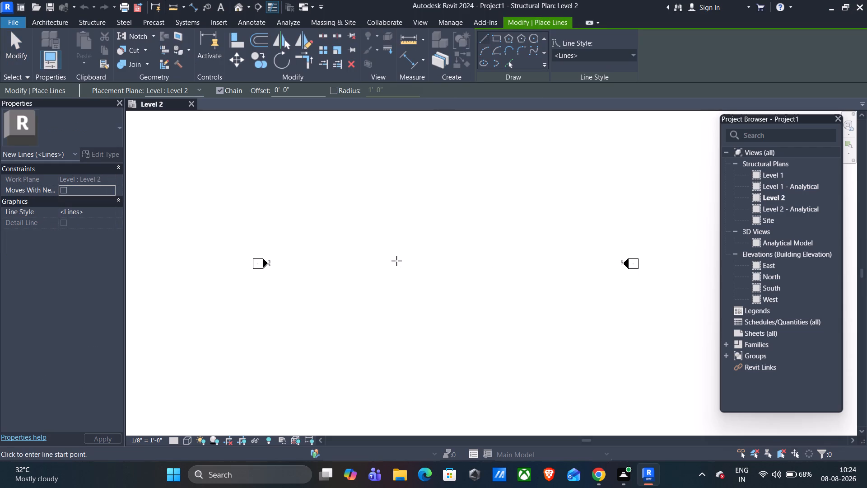
key("u")
key("n")
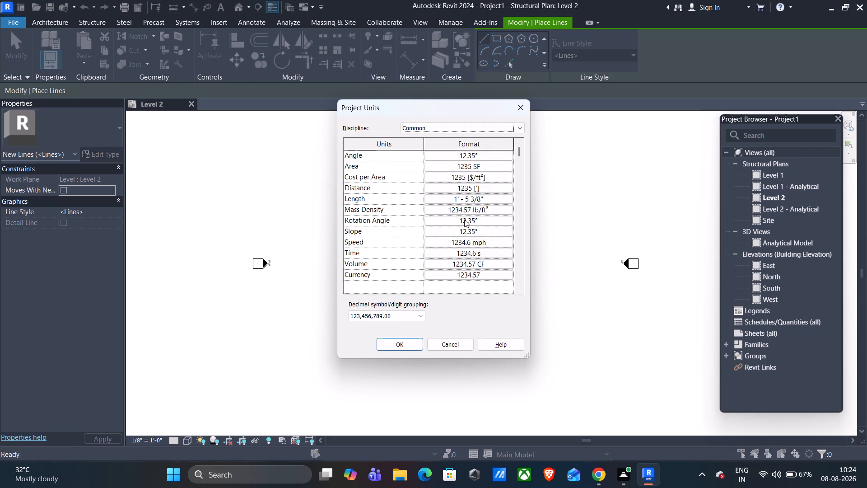
left_click(494, 199)
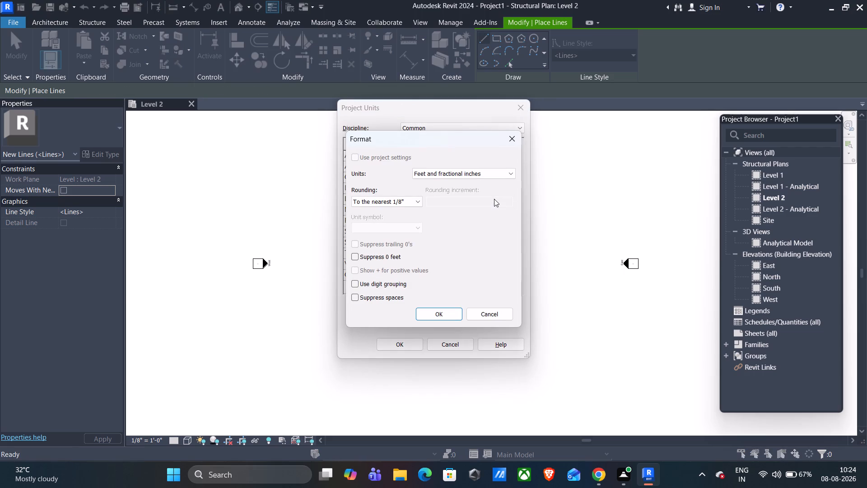
left_click(475, 175)
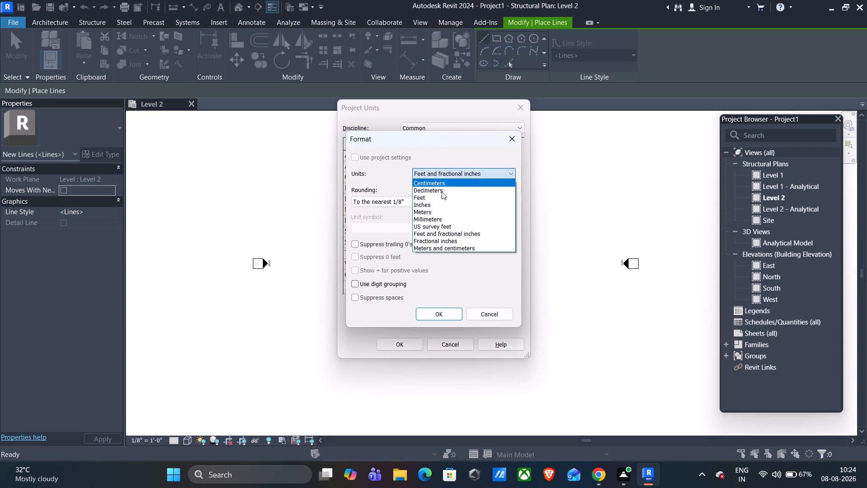
left_click(430, 210)
left_click(443, 314)
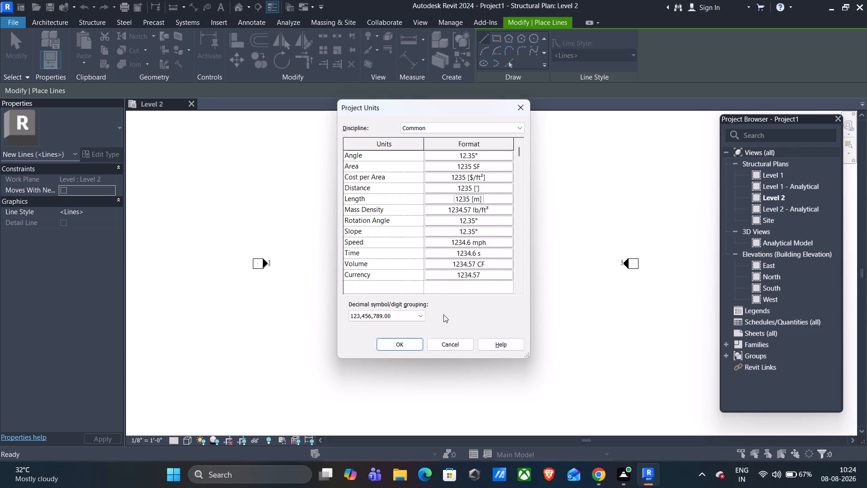
left_click(405, 343)
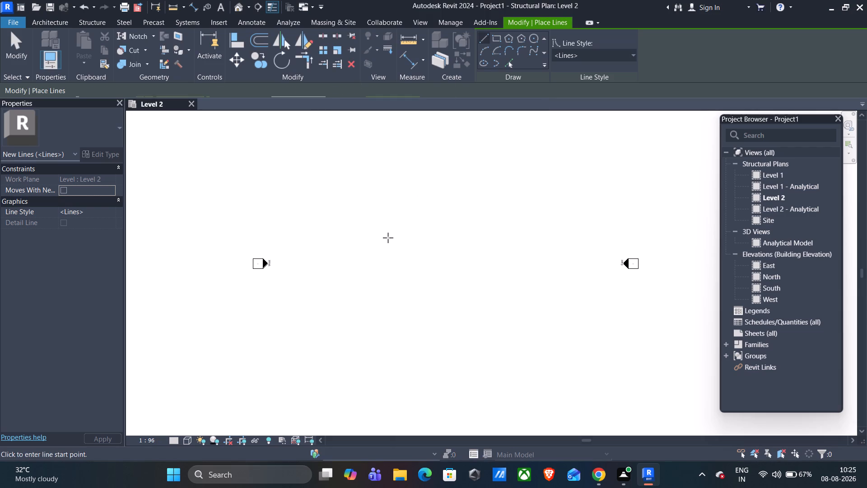
Draw two collinear horizontal model lines end to end, each 4 m long, between the elevation markers.
left_click(388, 238)
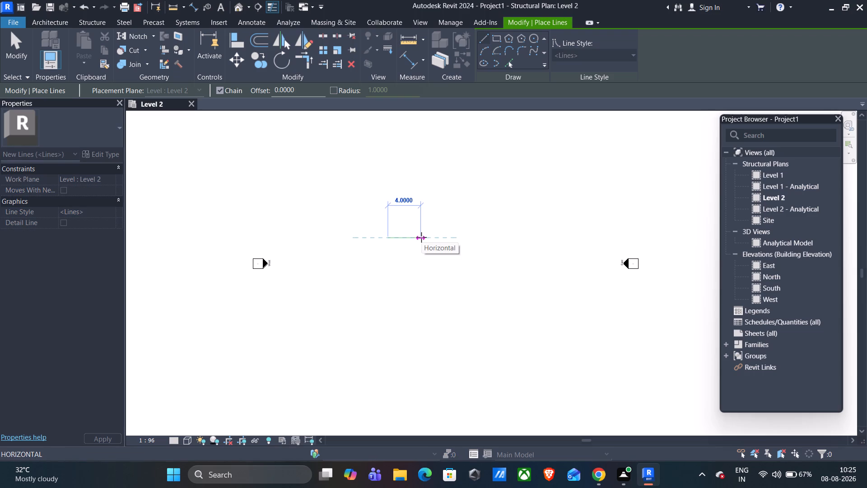
type("4m")
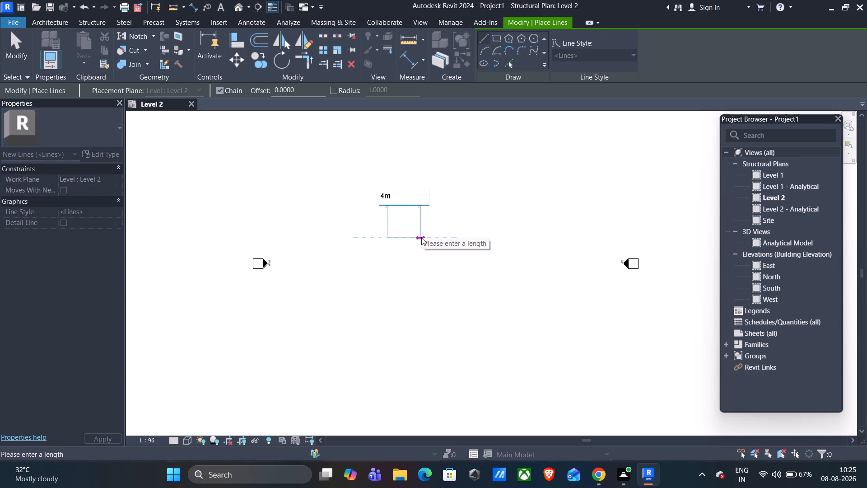
key("Return")
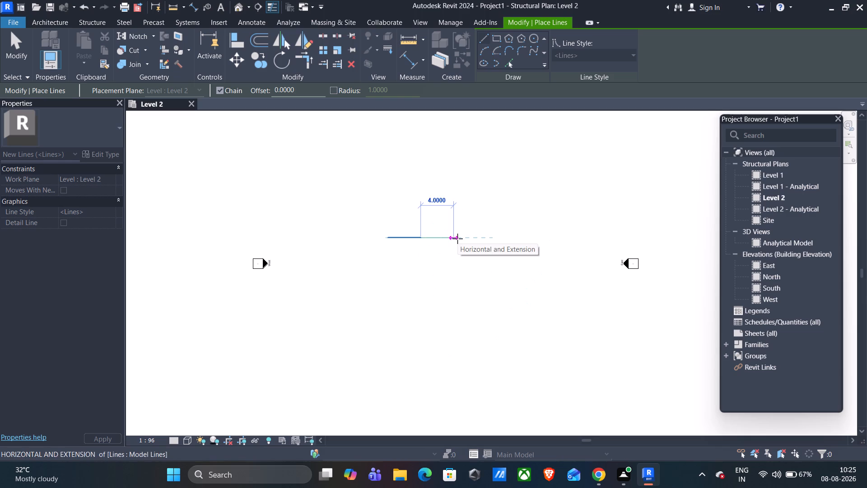
key("4")
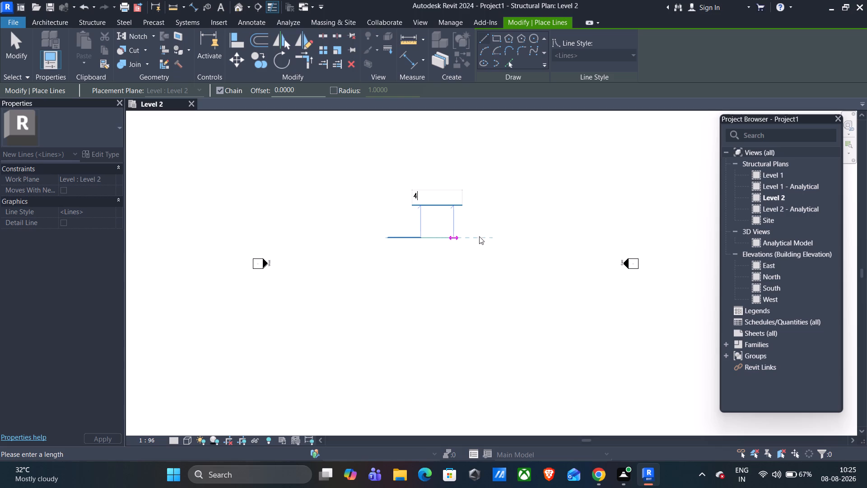
key("Return")
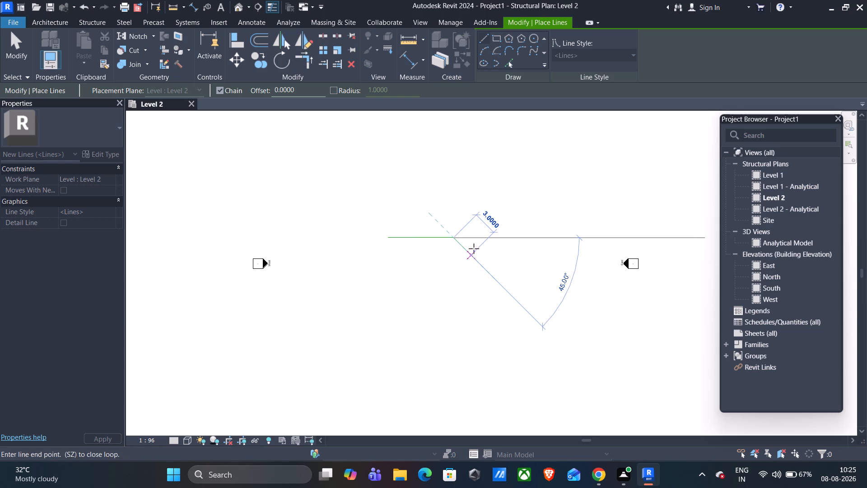
key("3")
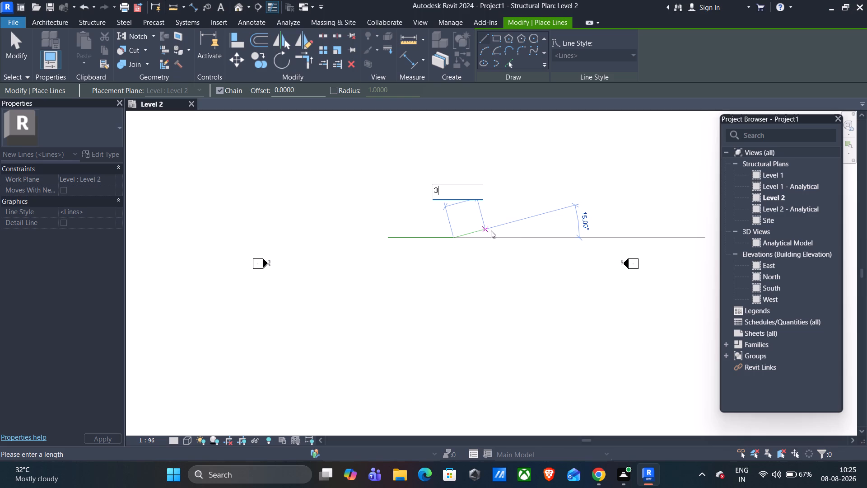
key("BackSpace")
key("Escape")
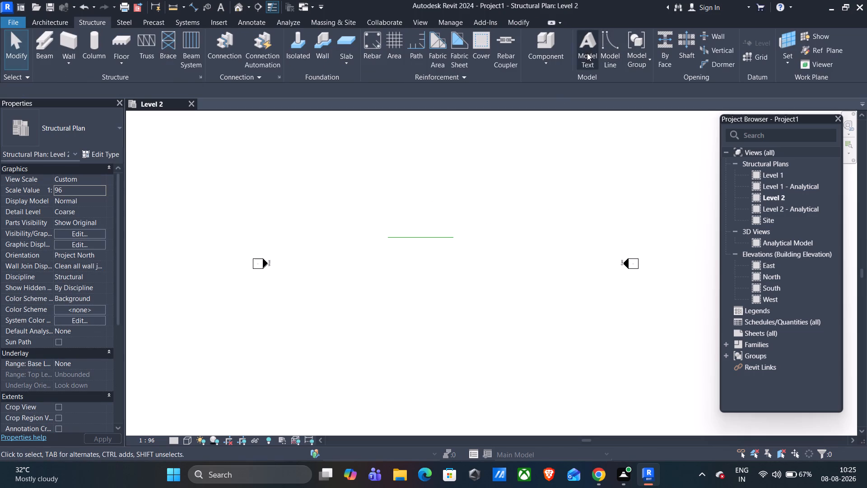
From the east end of the horizontal lines, draw a rectangle of model lines 3 m wide and 3.5 m deep, extending south.
left_click(609, 51)
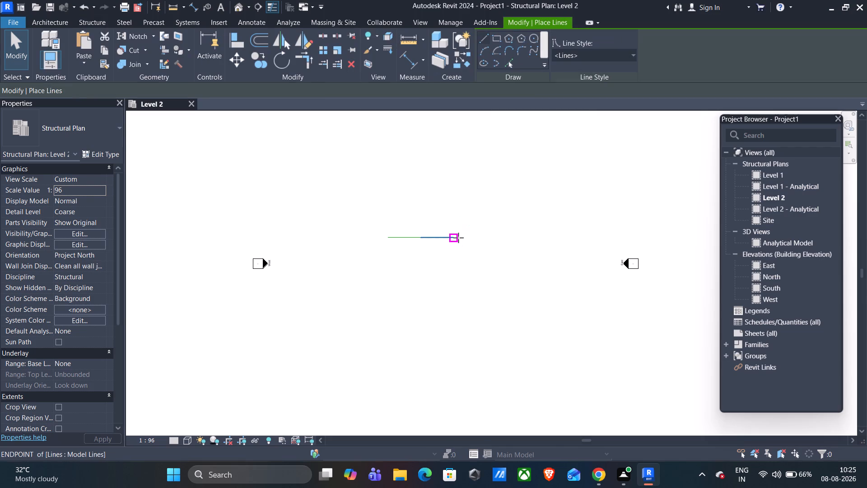
left_click(453, 238)
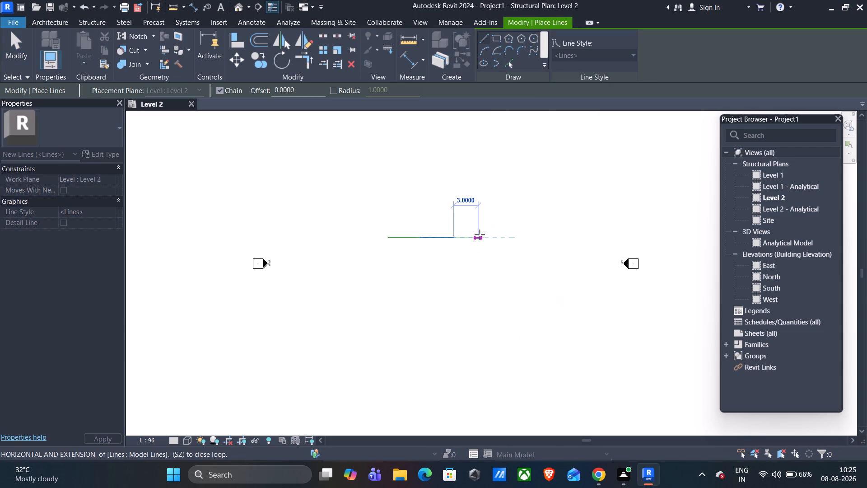
key("3")
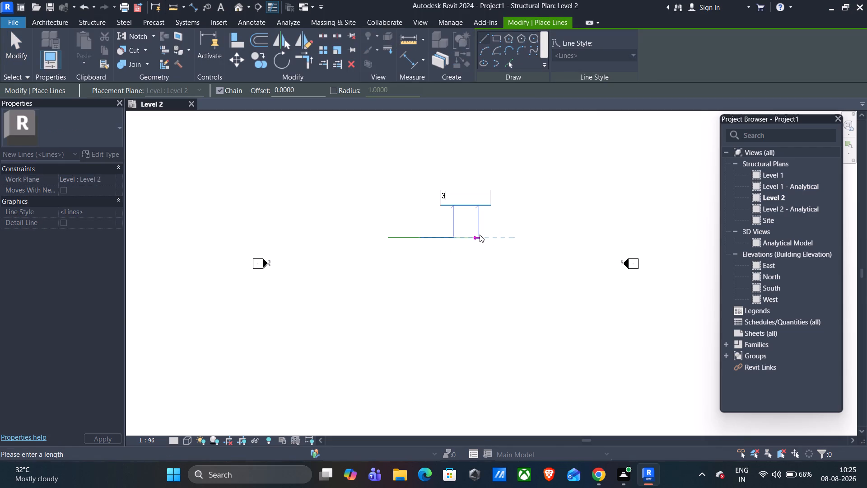
key("Return")
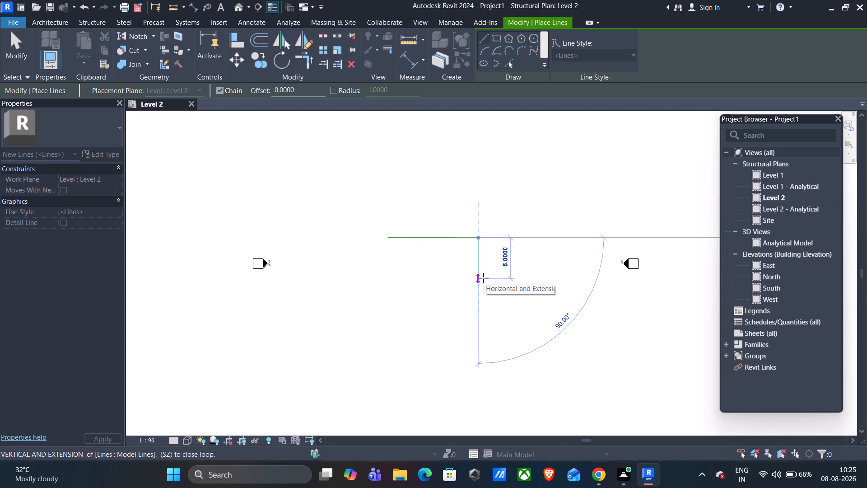
type("3.5")
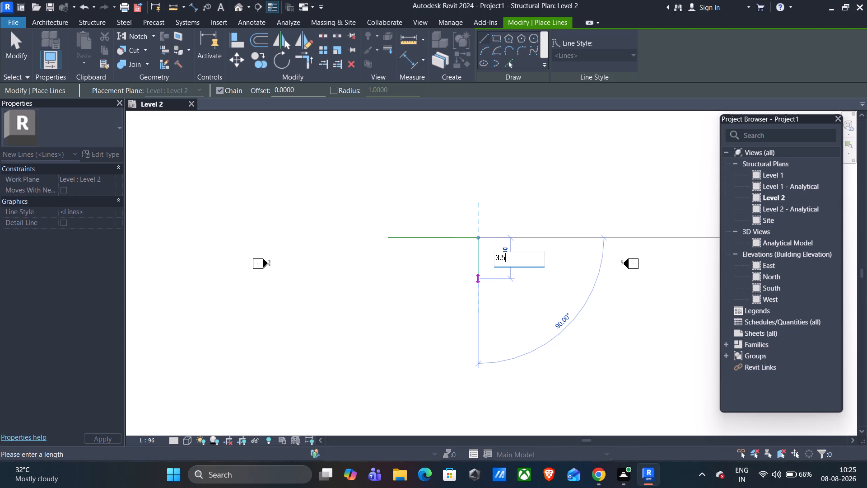
key("Return")
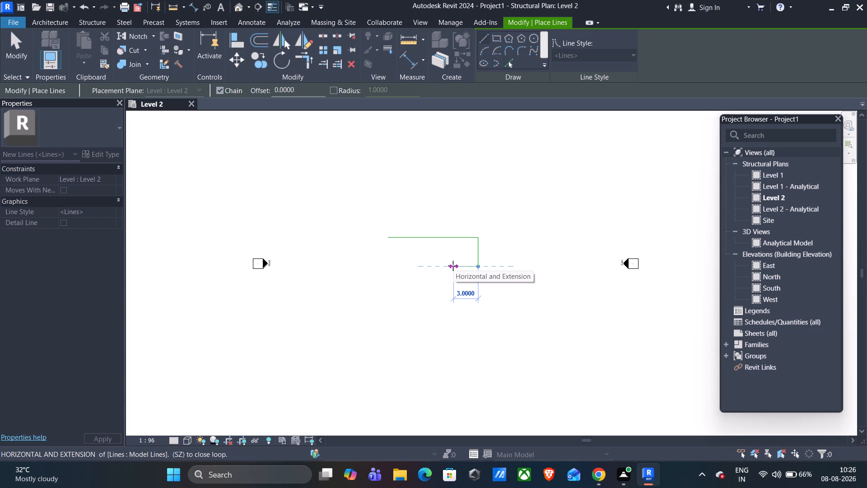
key("3")
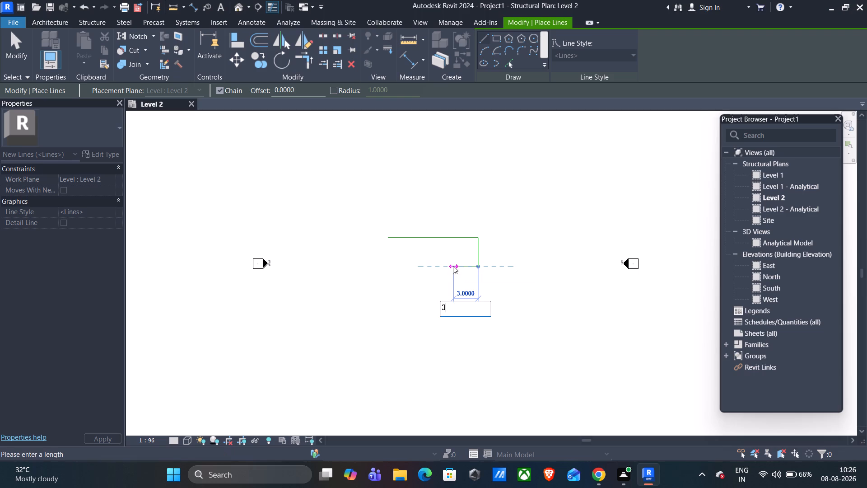
key("Return")
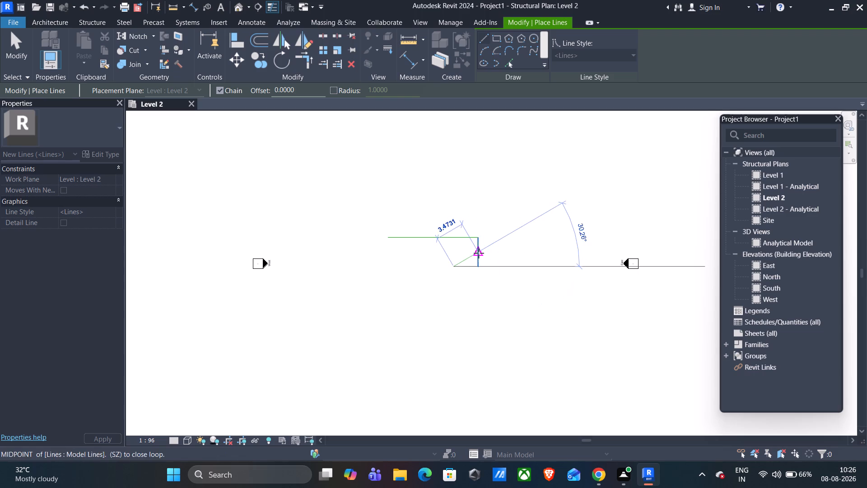
left_click(452, 238)
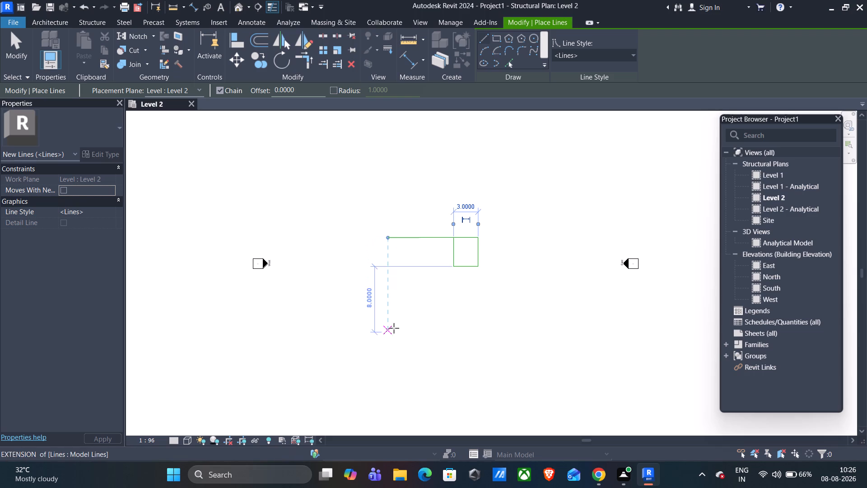
Close the outer outline from its northwest corner with west segments of 4.5, 1.5 and 4.5 m, an 11 m south side and a 7 m east side.
left_click(388, 238)
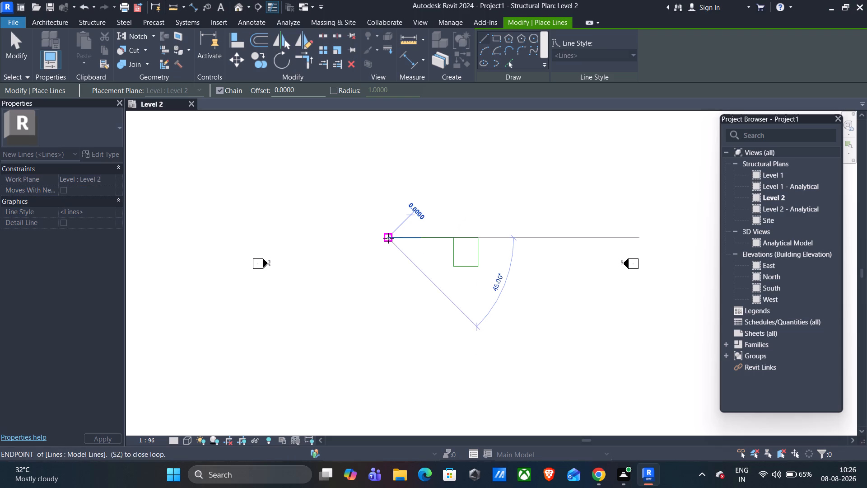
type("4.5")
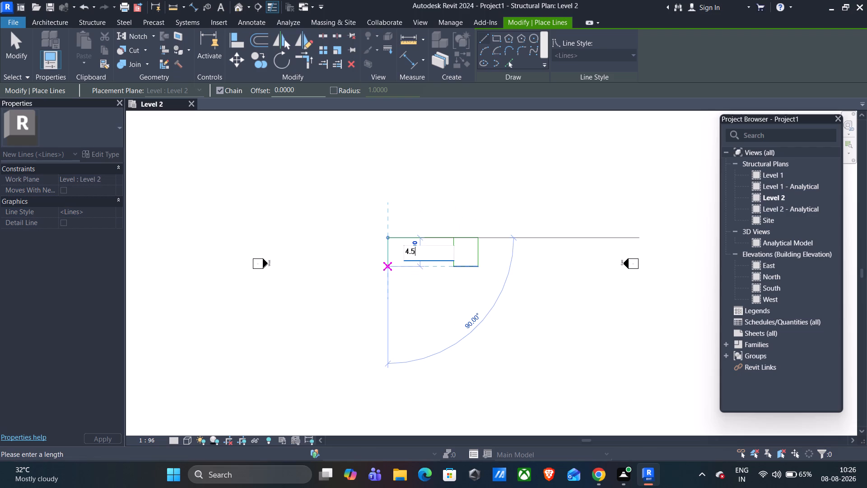
key("Return")
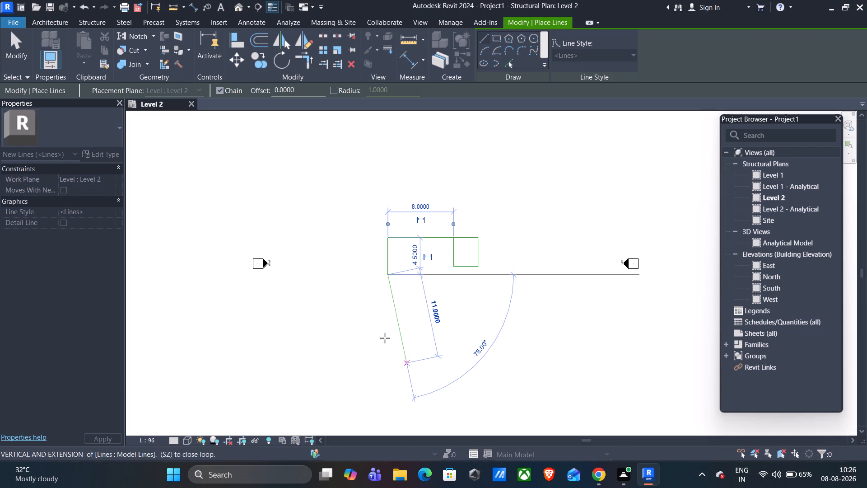
type("1.5")
key("Return")
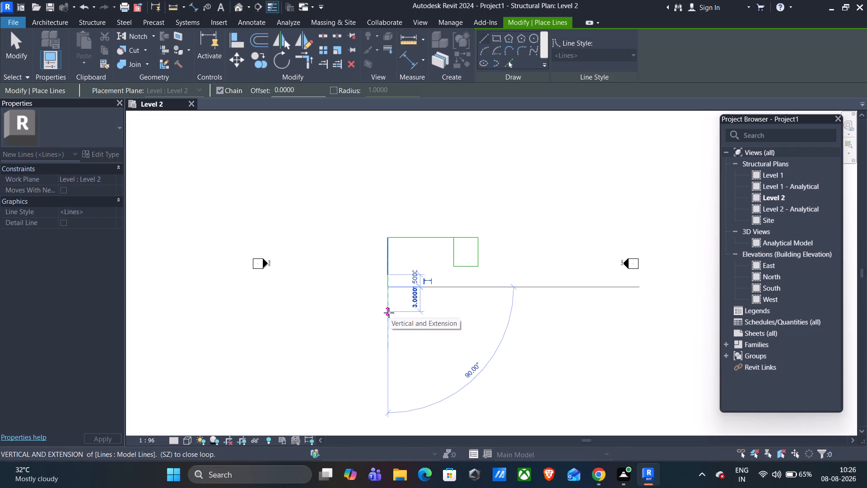
type("4.5")
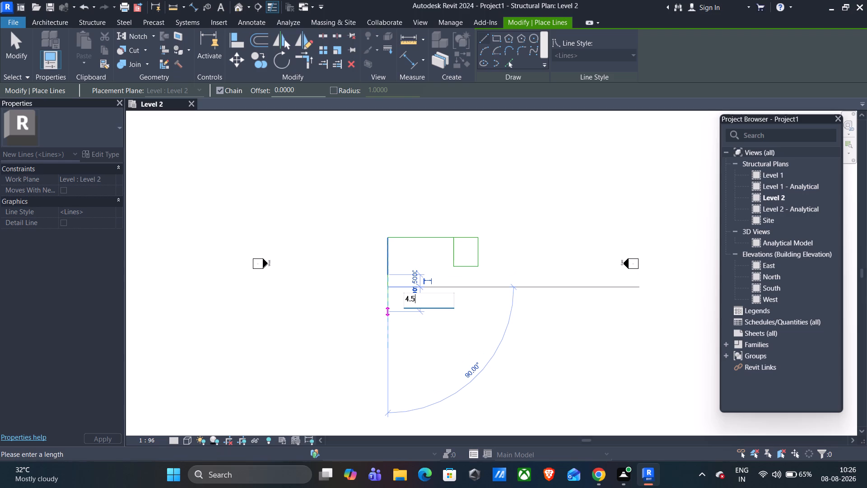
key("Return")
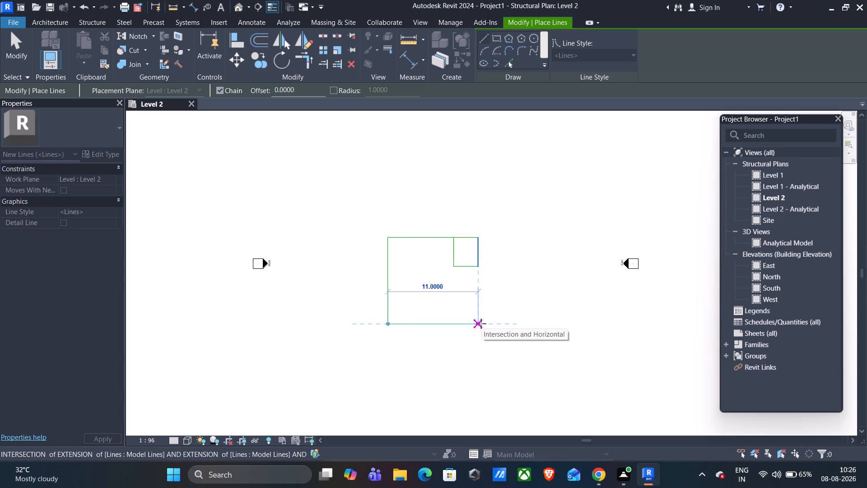
left_click(481, 324)
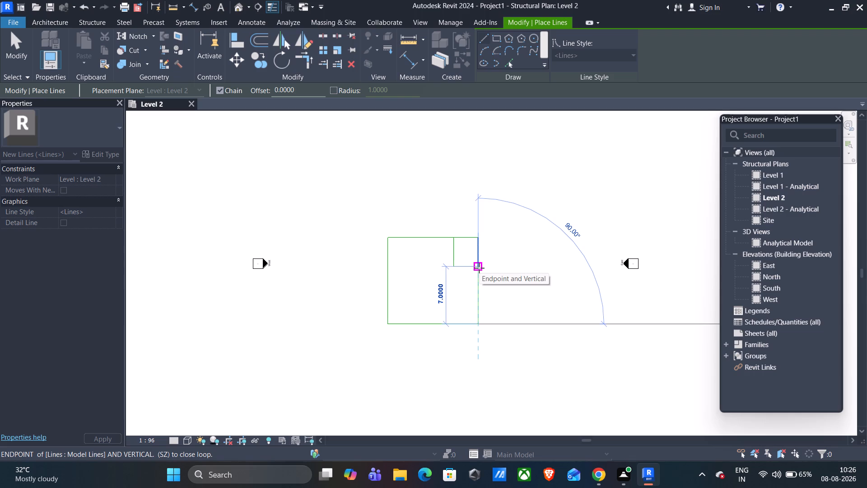
left_click(479, 268)
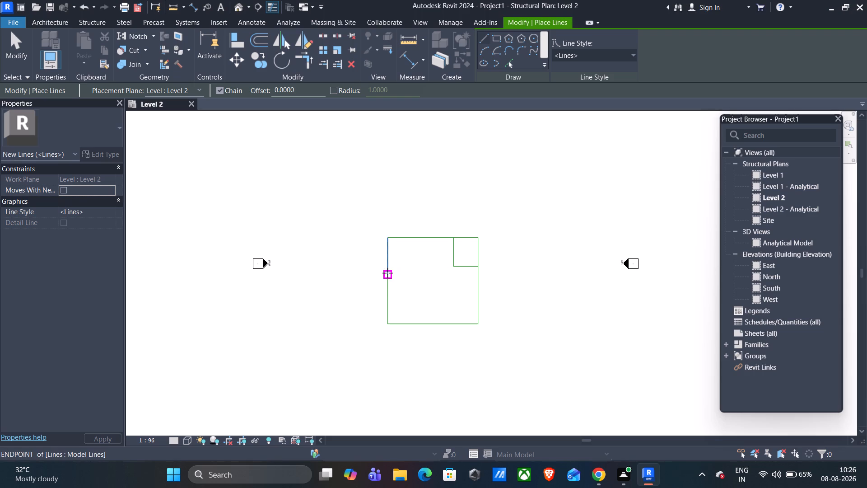
Enclose the northwest room with a 4 m line east from the upper west-side division and a line north to the outline's north side.
left_click(387, 274)
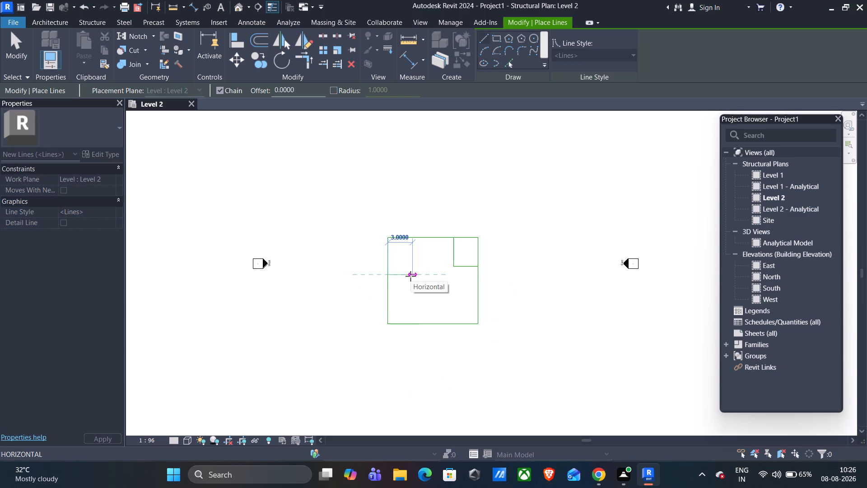
key("4")
key("Return")
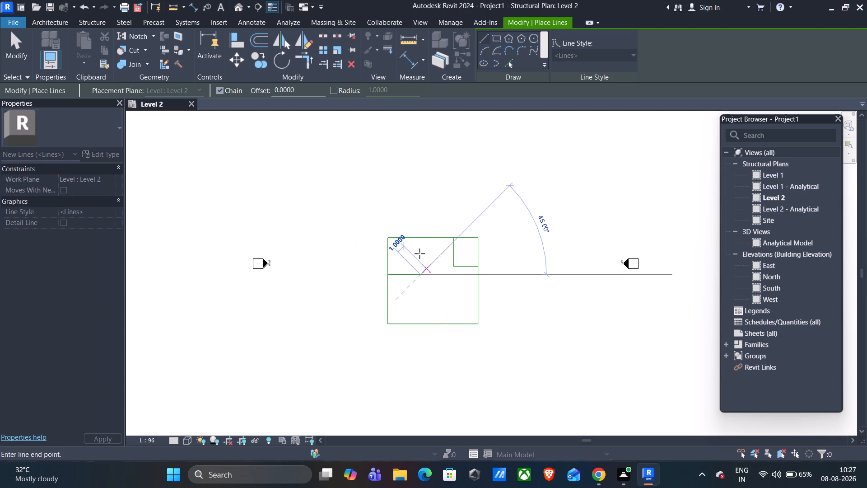
left_click(420, 239)
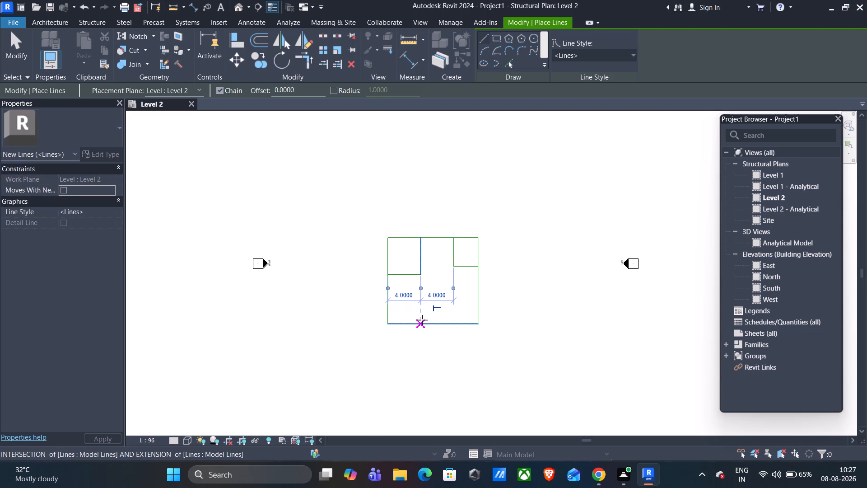
key("Escape")
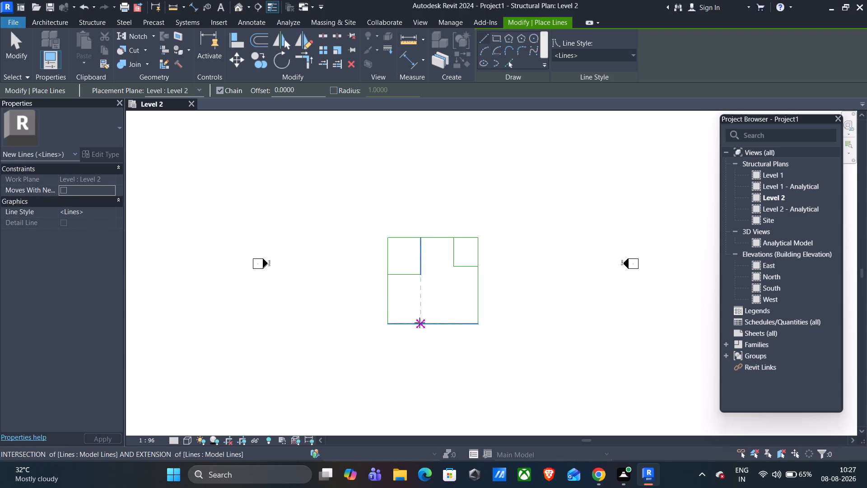
Draw a 6 m partition from the south side up to the northwest room's corner, and join the lower west-side division to it horizontally.
left_click(420, 323)
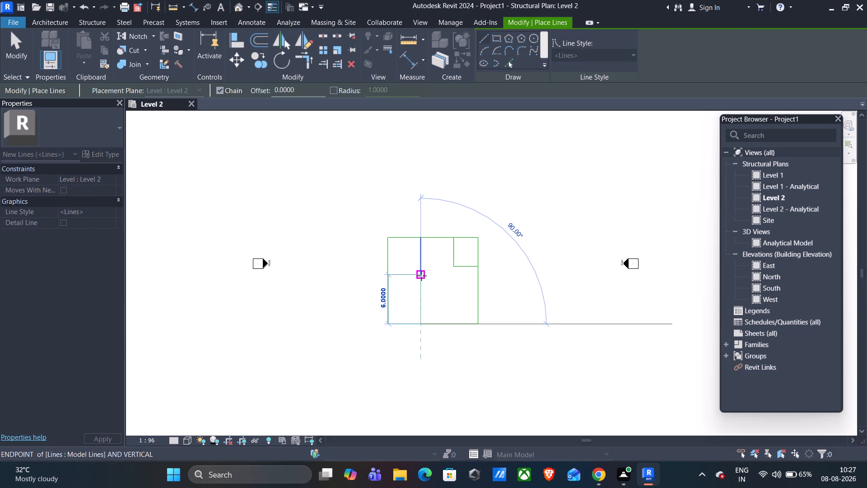
left_click(421, 276)
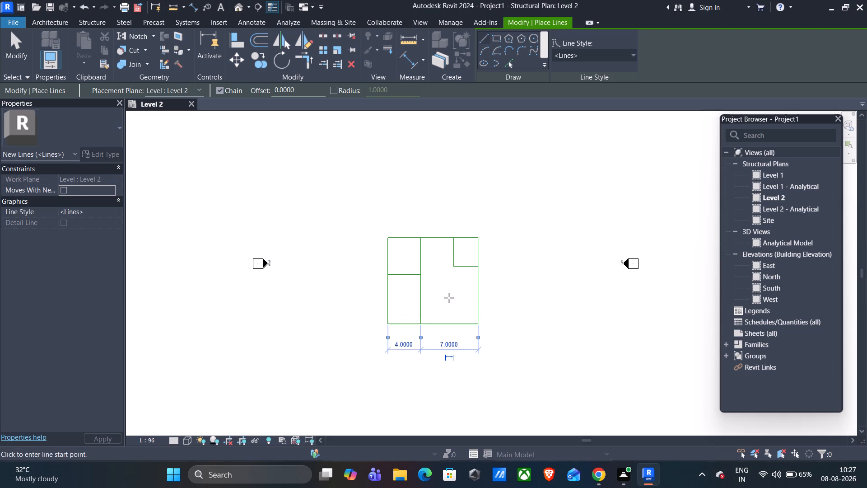
left_click(387, 286)
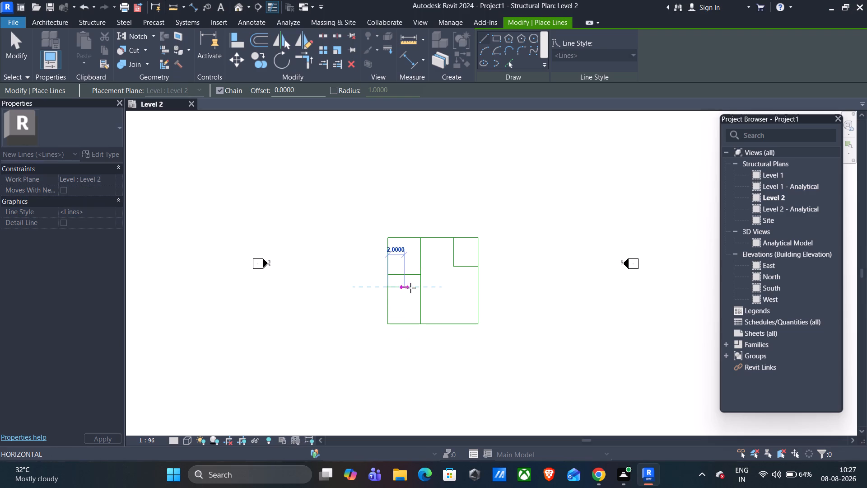
left_click(420, 288)
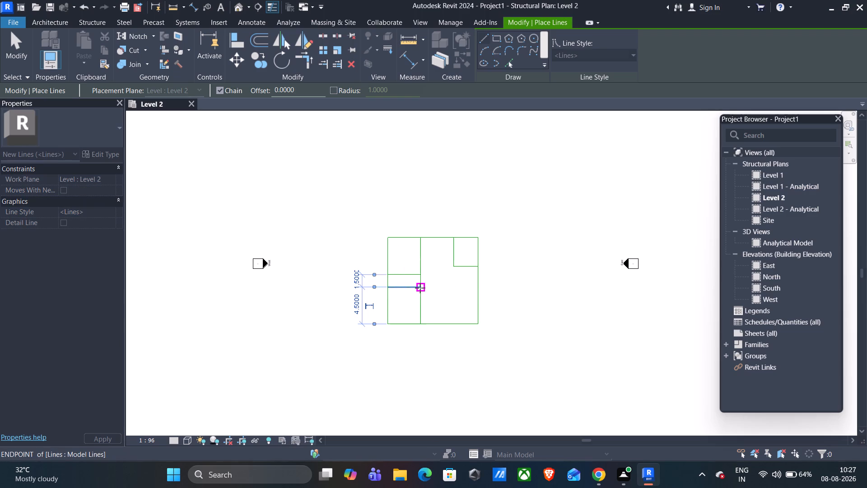
key("Escape")
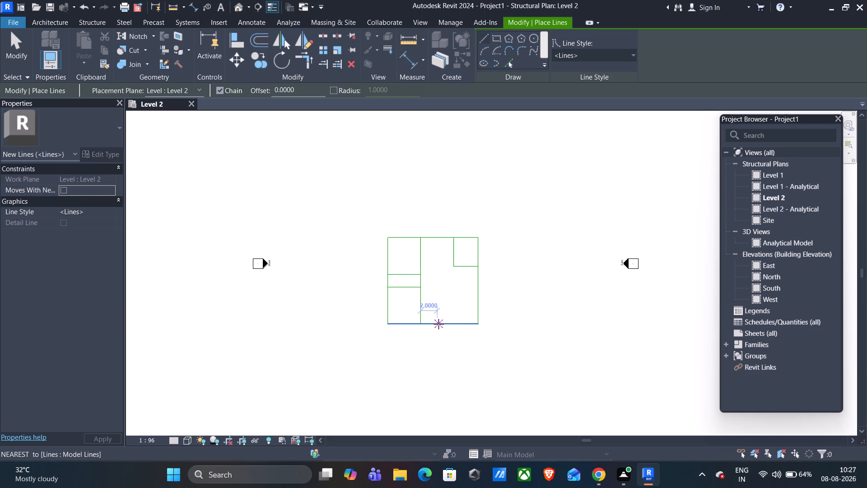
Enclose a southeast room, starting 2 m east of the long partition, with a line 4.5 m north and another east to the outer side.
left_click(438, 324)
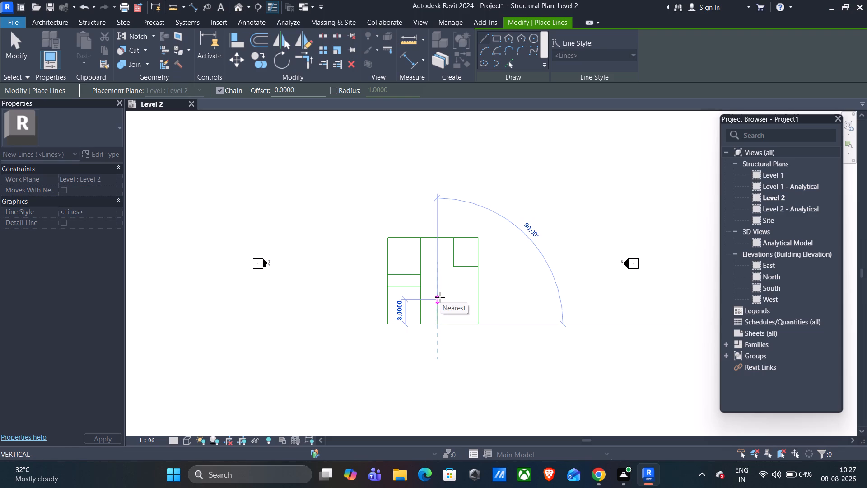
type("4.5")
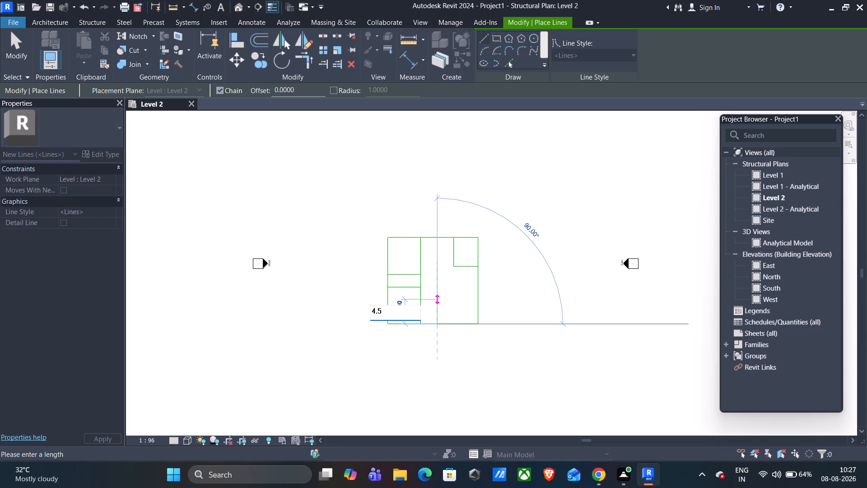
key("Return")
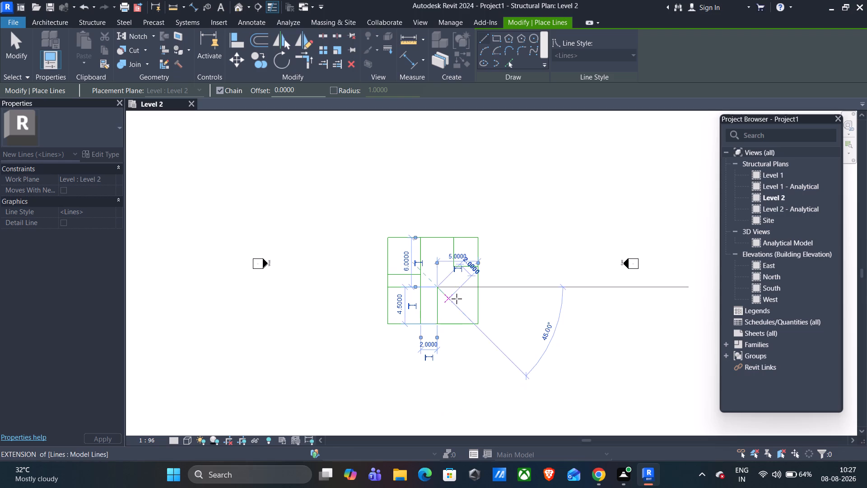
left_click(478, 289)
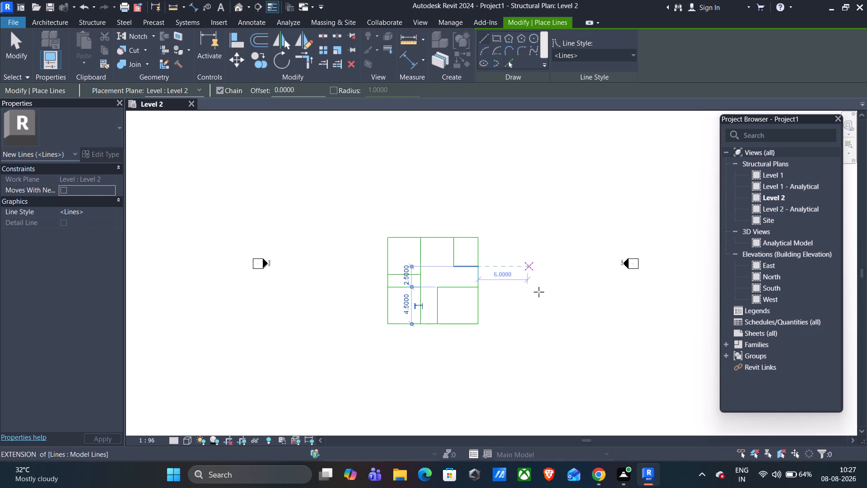
key("Escape")
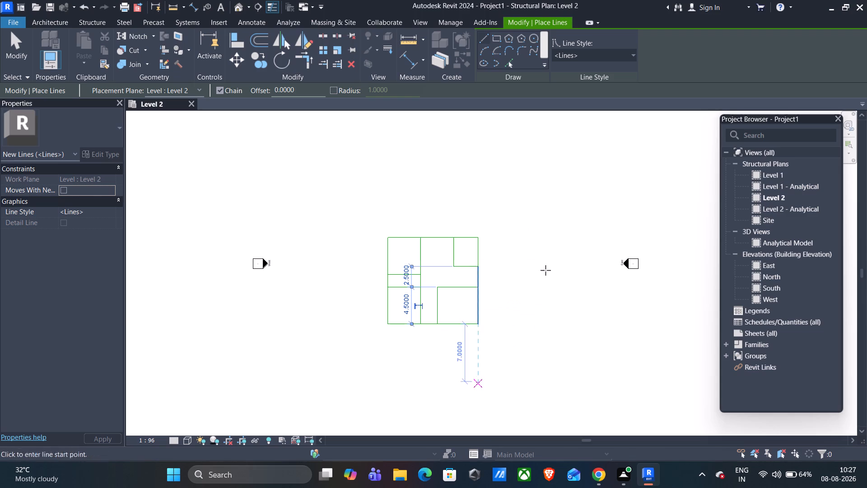
Measure the gap between the long partition and the southeast room's west line.
left_click(408, 45)
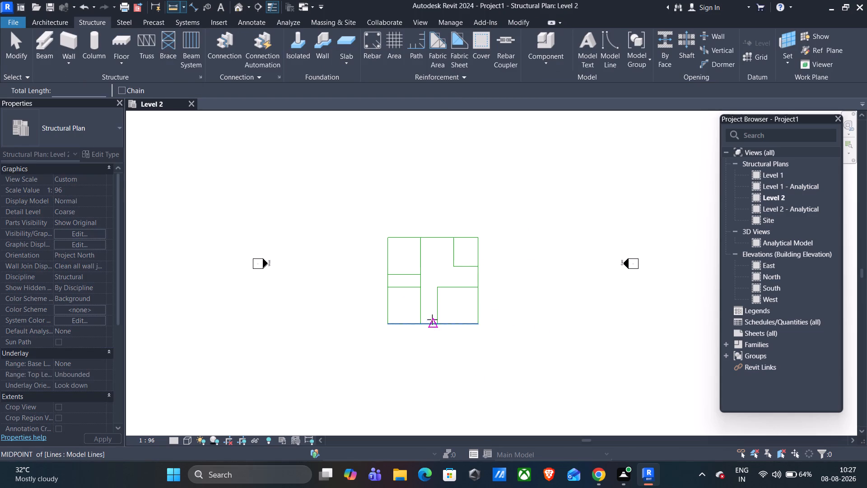
left_click(422, 308)
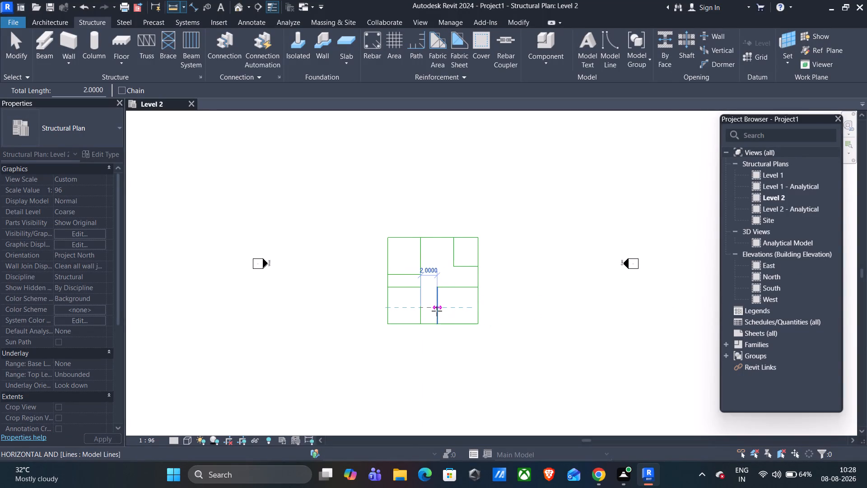
key("Escape")
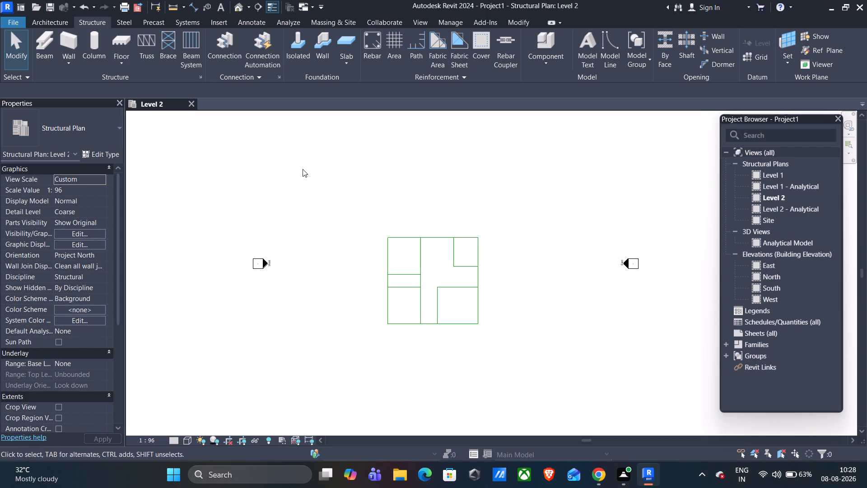
Draw a 2.5 m horizontal helper model line westward from the east side, level with the northwest room's south line.
left_click(610, 50)
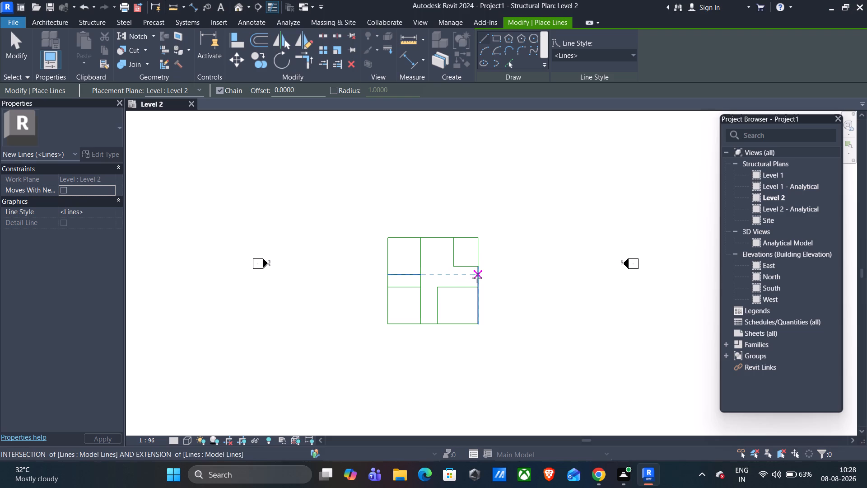
left_click(477, 275)
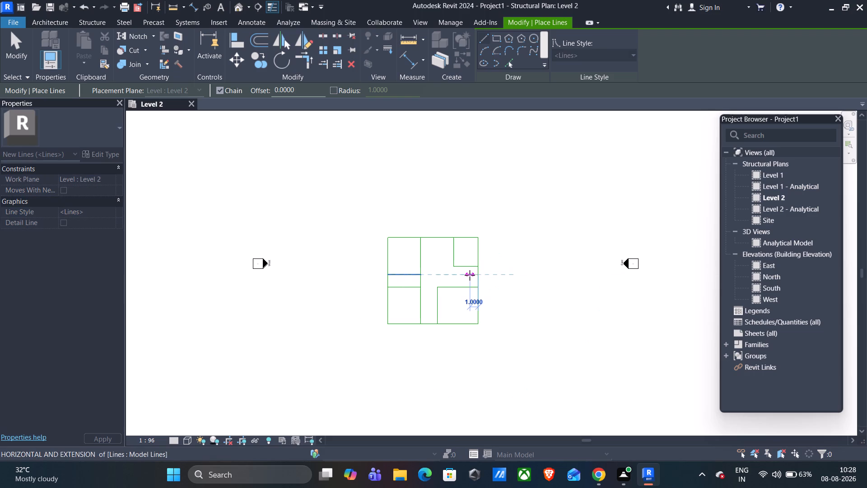
type("2.5")
key("Return")
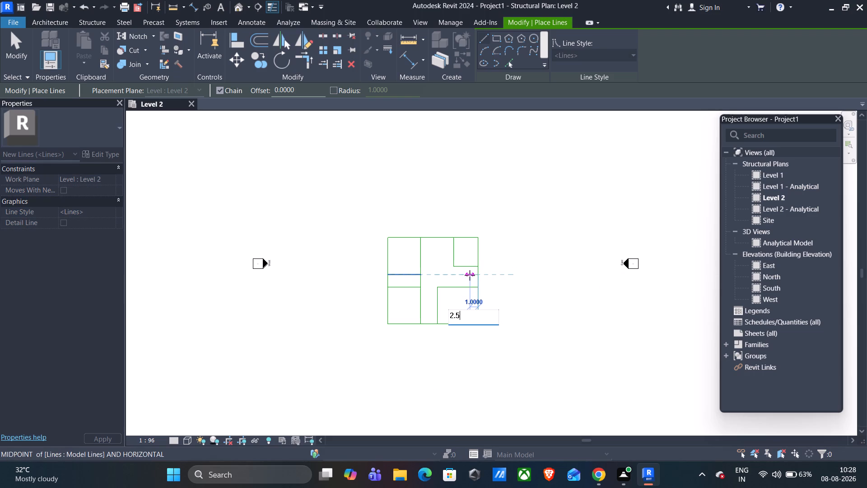
key("Escape")
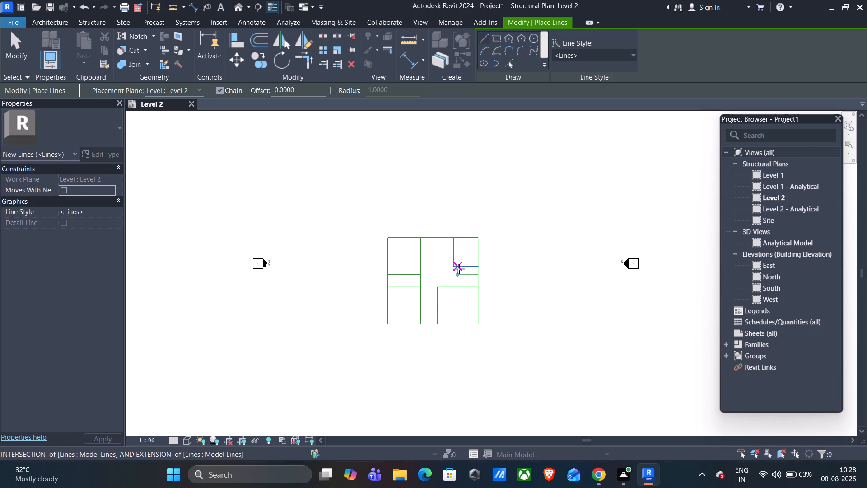
Draw a vertical model line through the helper line's west end, from the northeast rectangle's south edge to the southeast room's north line.
scroll(459, 269, "up", 11)
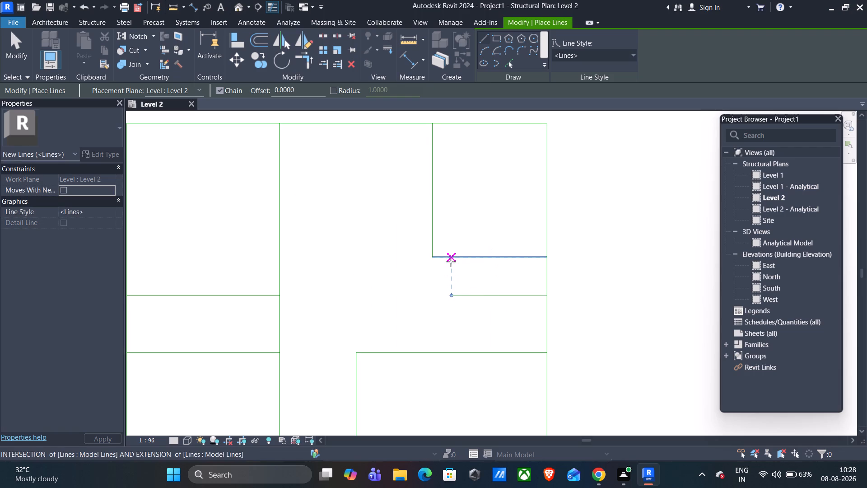
left_click(451, 257)
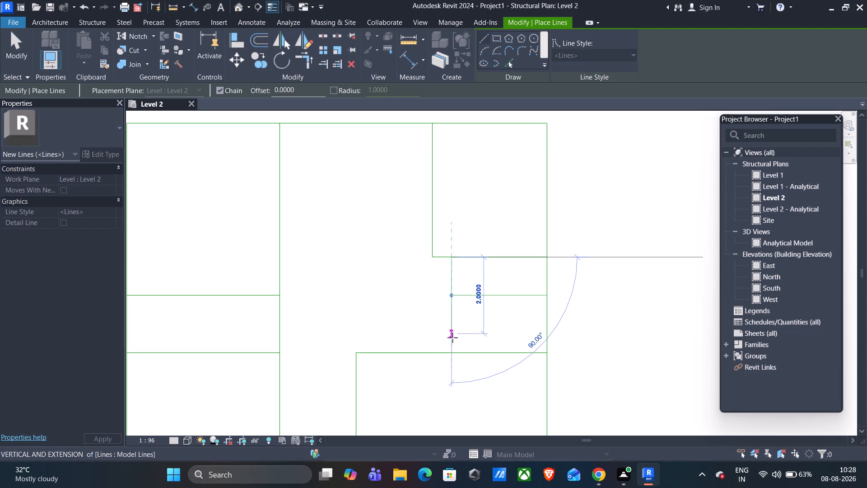
left_click(452, 351)
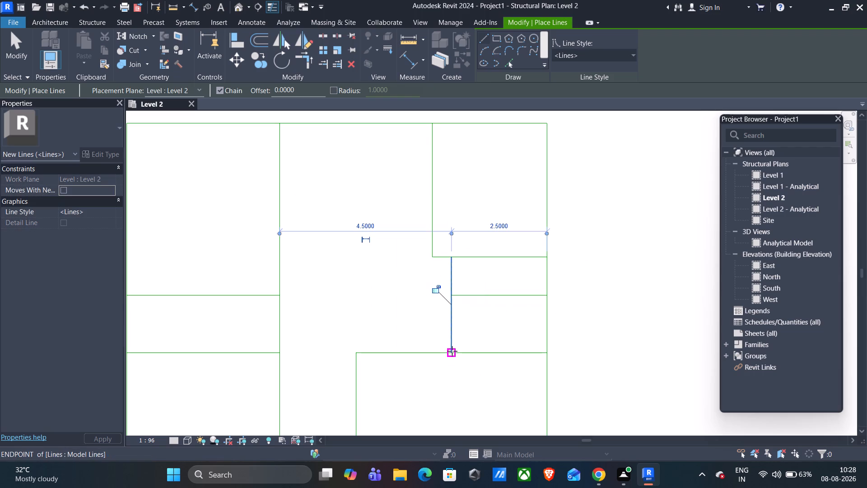
key("Escape")
key("Escape")
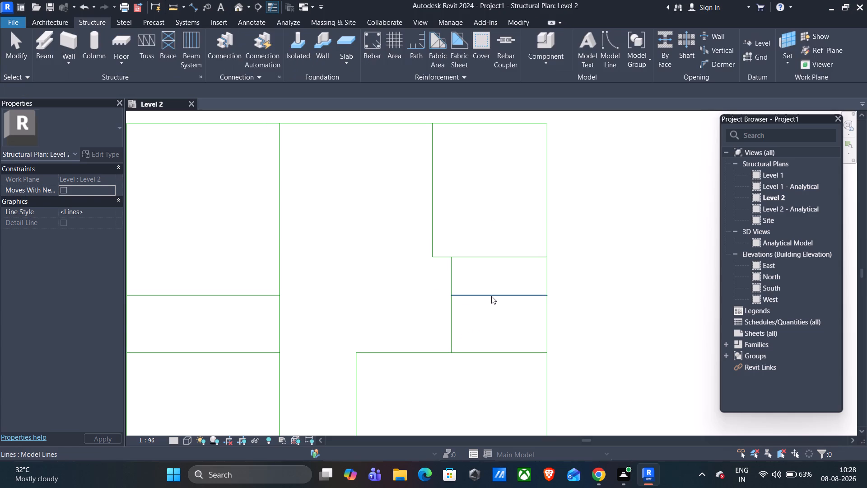
Delete the horizontal helper line inside the small east room.
left_click(491, 296)
key("Delete")
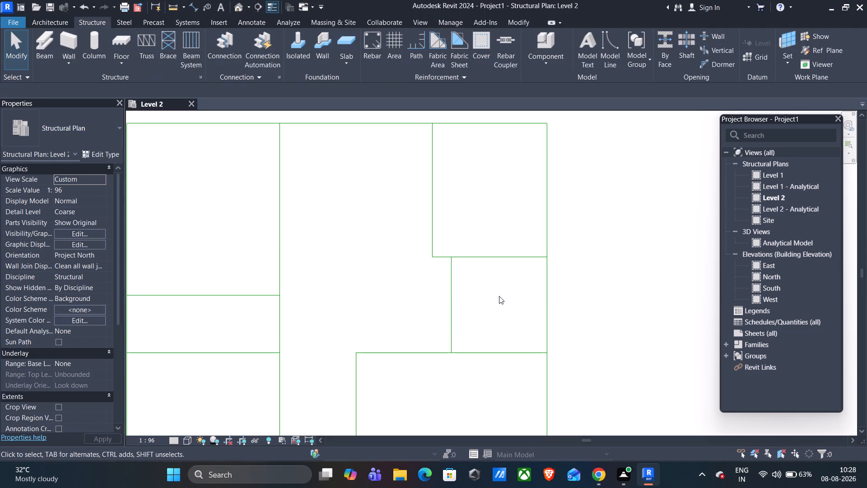
scroll(509, 296, "down", 3)
scroll(562, 315, "down", 1)
middle_click_drag(563, 324, 564, 288)
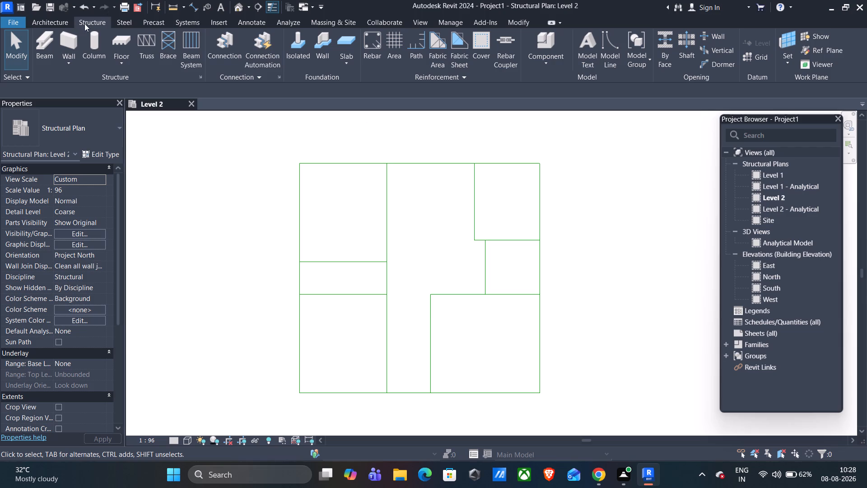
Place a 12 x 18 Concrete-Rectangular-Column structural column at the northwest corner of the outer outline.
left_click(98, 44)
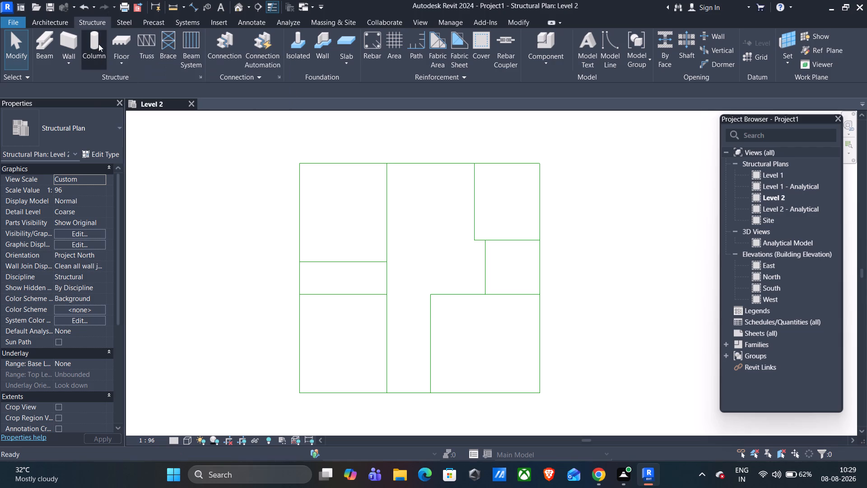
left_click(121, 128)
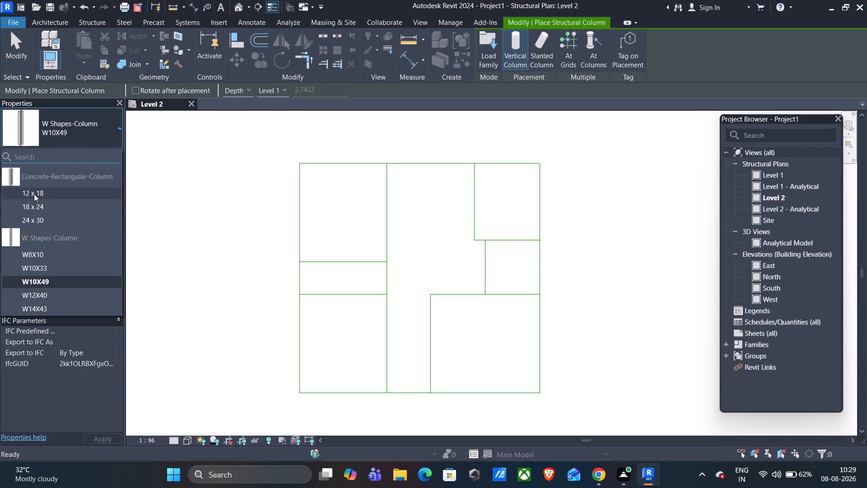
left_click(34, 194)
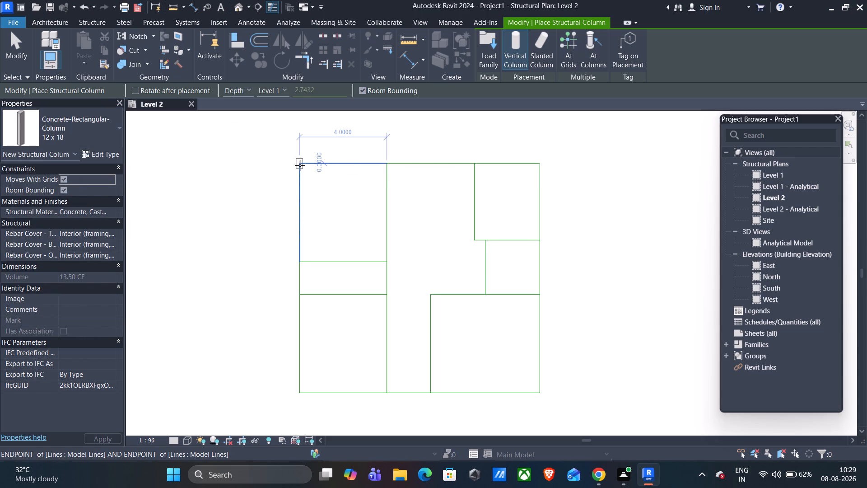
scroll(300, 165, "up", 11)
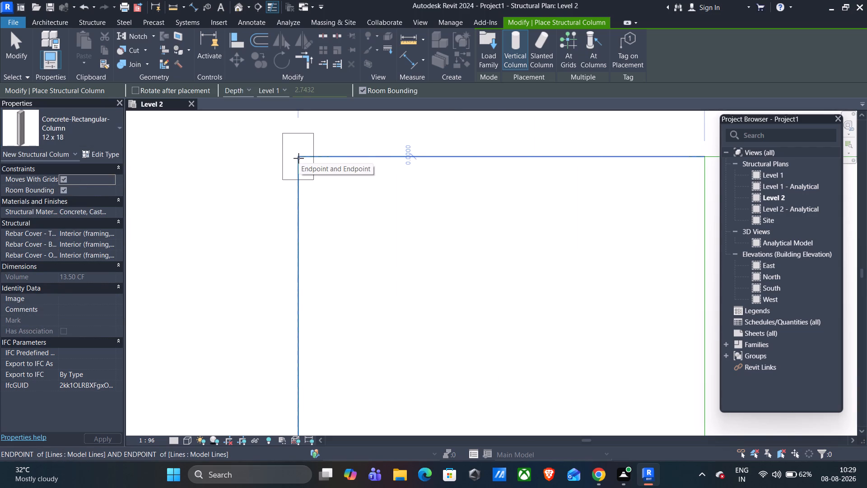
left_click(298, 157)
Place 12 x 18 concrete columns on the north edge where the long partition and the northeast room's west line meet it.
scroll(298, 160, "down", 7)
scroll(356, 188, "down", 2)
scroll(427, 171, "up", 9)
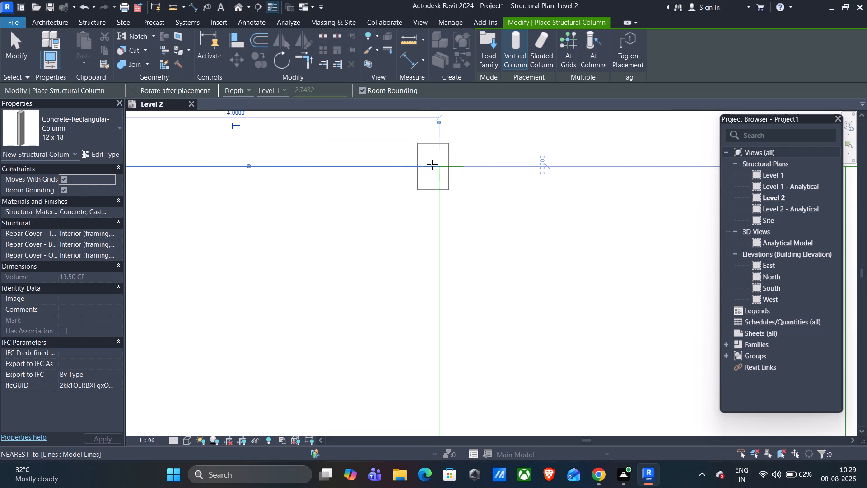
scroll(432, 165, "up", 4)
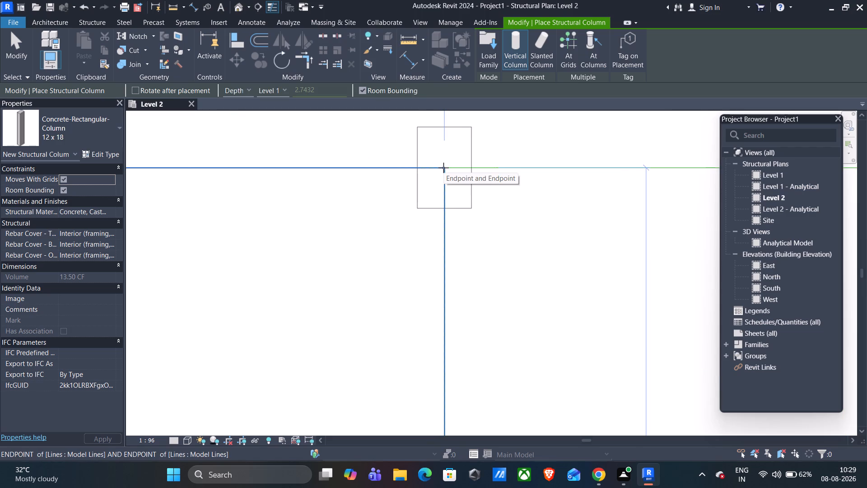
left_click(444, 168)
scroll(444, 168, "down", 8)
scroll(482, 169, "down", 2)
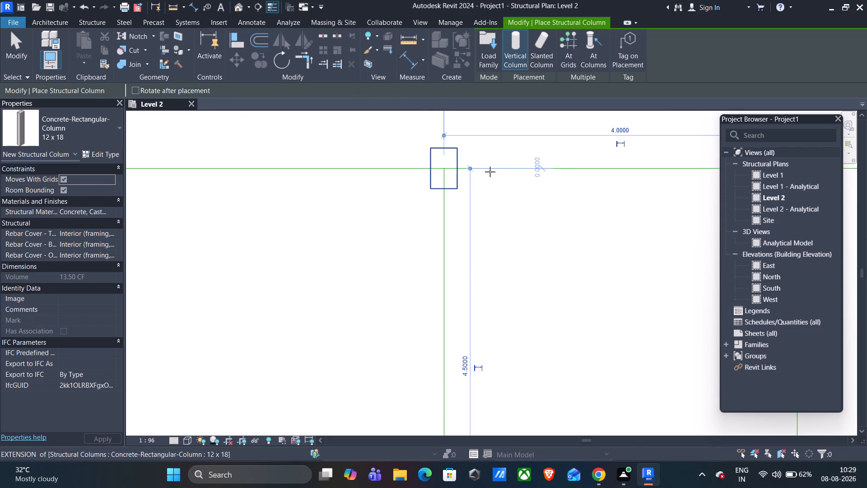
scroll(630, 168, "up", 11)
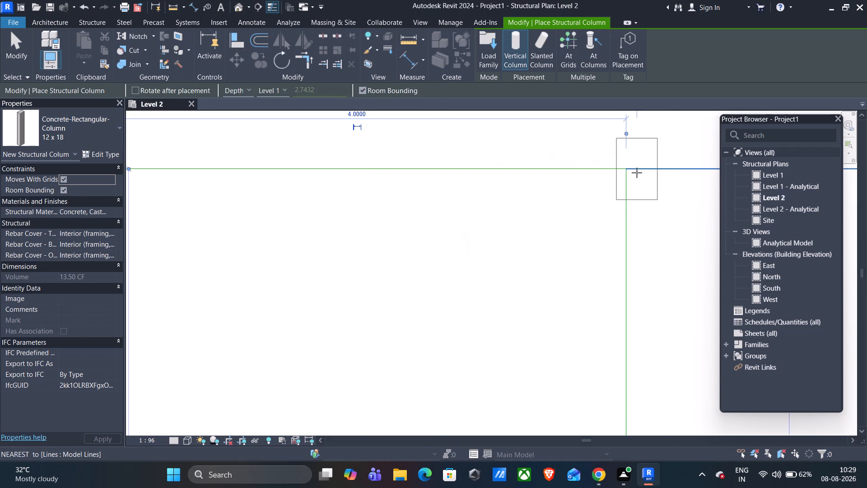
scroll(637, 173, "up", 5)
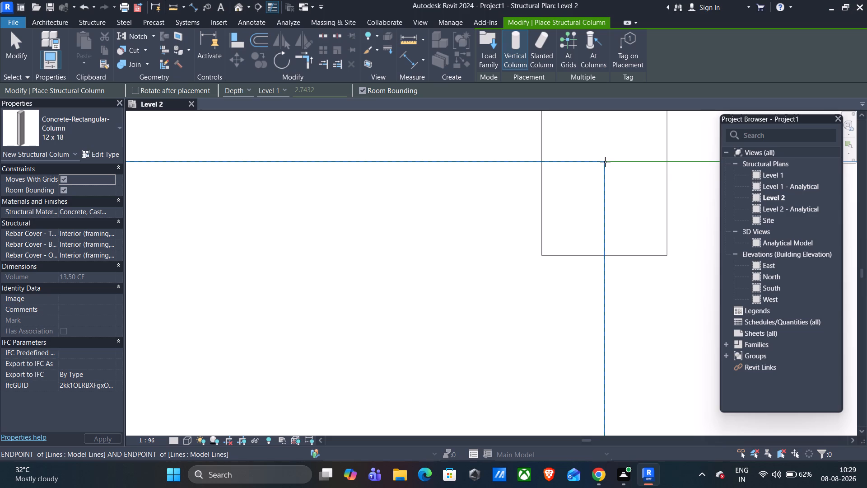
left_click(604, 162)
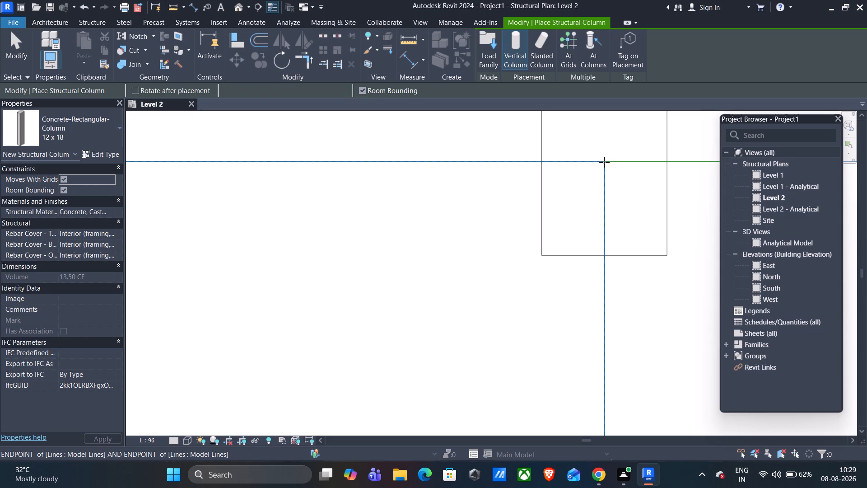
Place a 12 x 18 concrete column at the northeast corner of the outer outline.
scroll(604, 162, "down", 14)
middle_click_drag(652, 200, 577, 201)
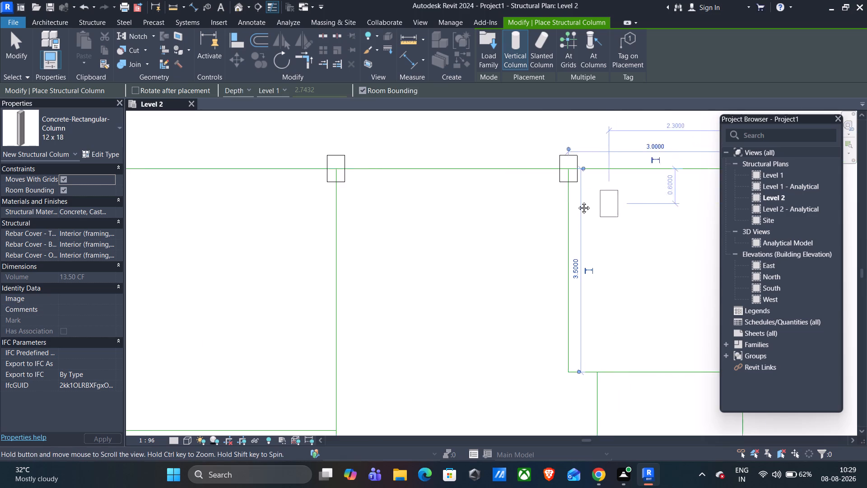
middle_click_drag(577, 201, 455, 208)
scroll(569, 181, "up", 10)
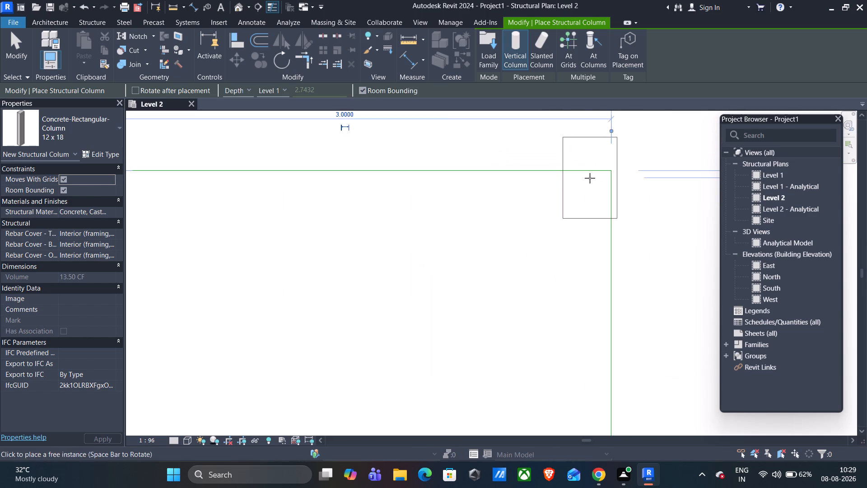
scroll(590, 178, "up", 2)
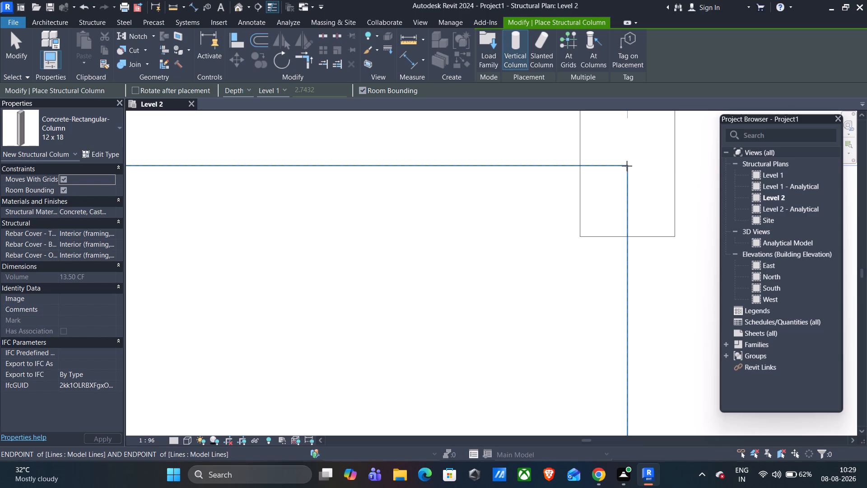
left_click(627, 166)
Place 12 x 18 concrete columns at the west and east ends of the northwest room's south line.
scroll(626, 166, "down", 18)
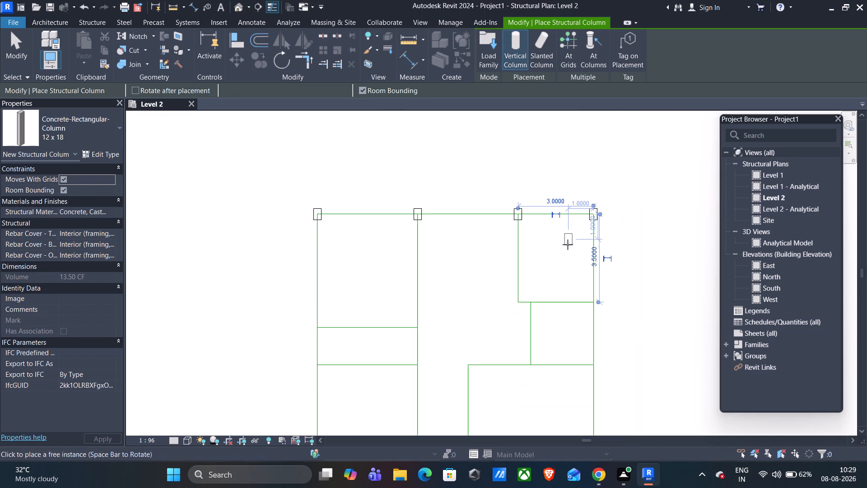
scroll(566, 245, "down", 2)
middle_click_drag(562, 256, 606, 200)
scroll(454, 254, "up", 5)
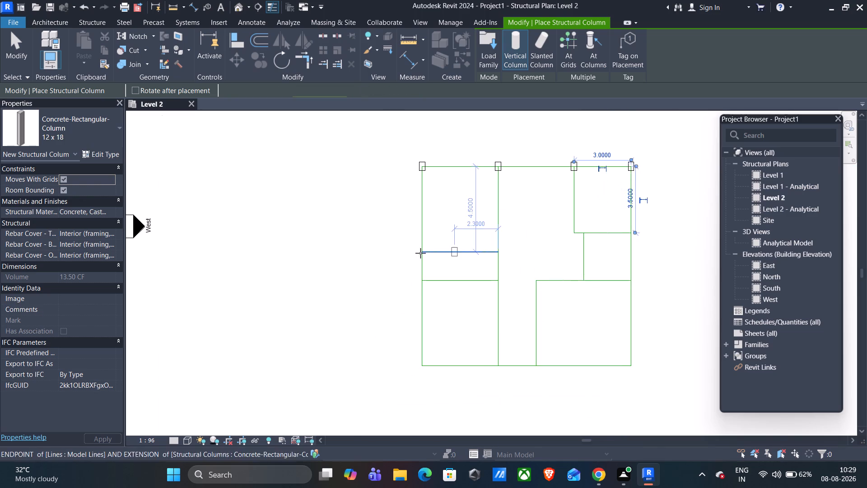
scroll(420, 253, "up", 12)
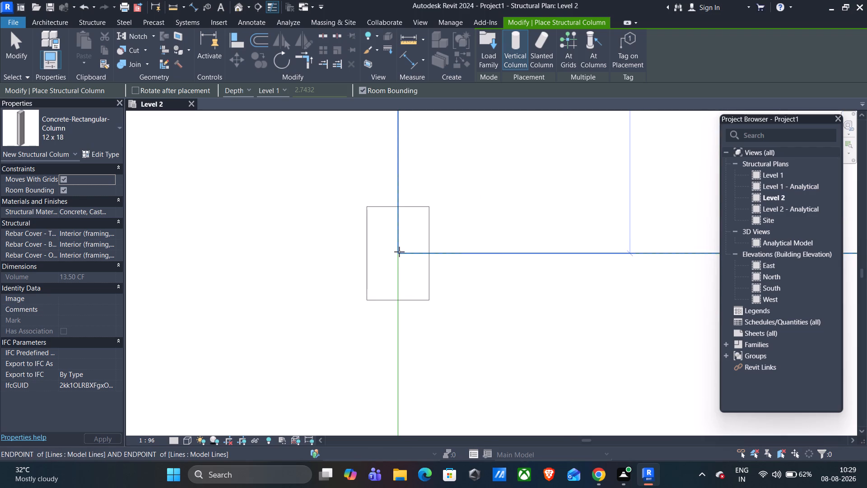
left_click(398, 254)
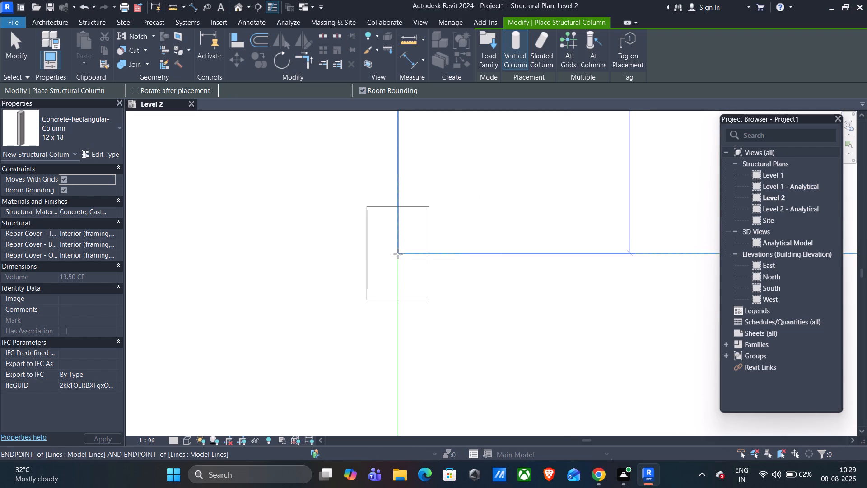
scroll(598, 251, "down", 7)
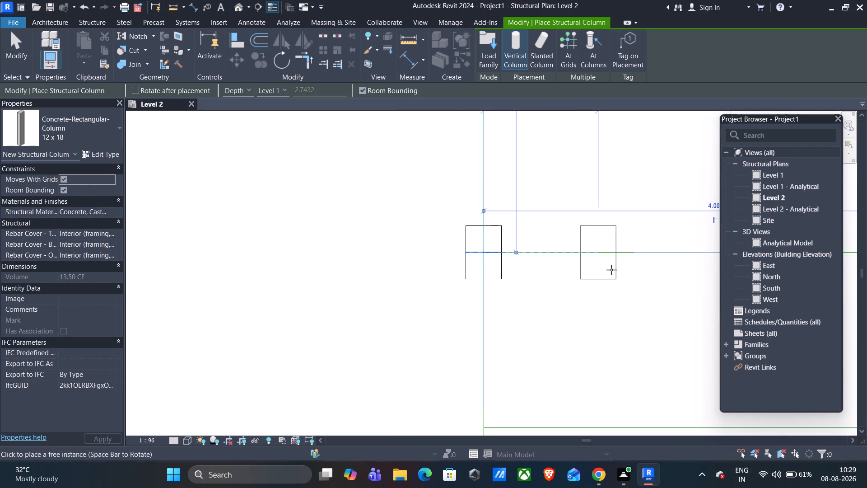
middle_click_drag(612, 270, 385, 262)
scroll(587, 244, "up", 9)
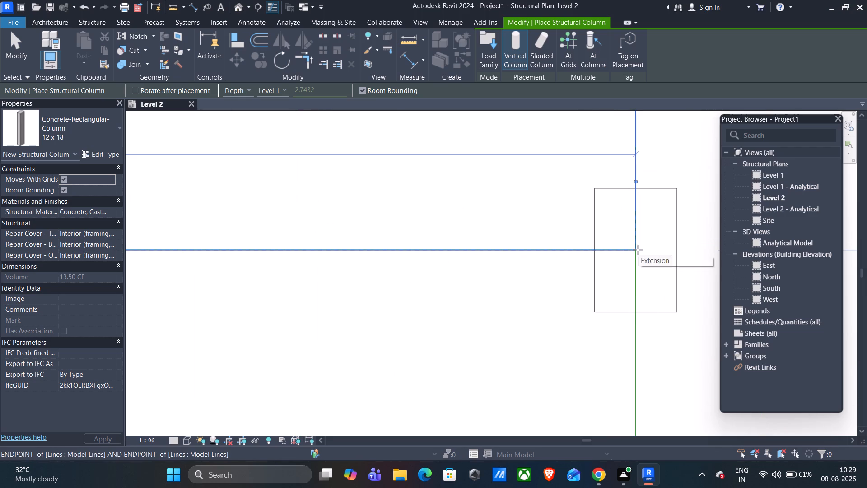
left_click(635, 250)
Place 12 x 18 concrete columns at the west and east ends of the southwest room's north line.
scroll(635, 250, "down", 7)
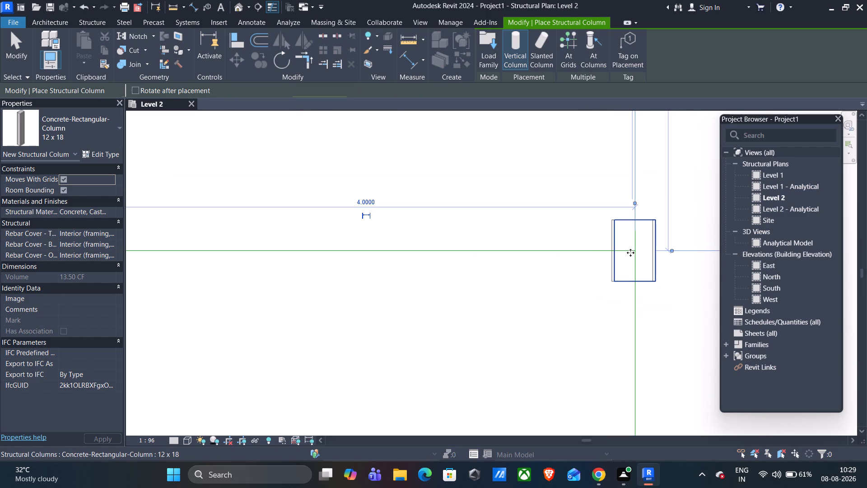
scroll(630, 253, "down", 10)
scroll(551, 291, "up", 6)
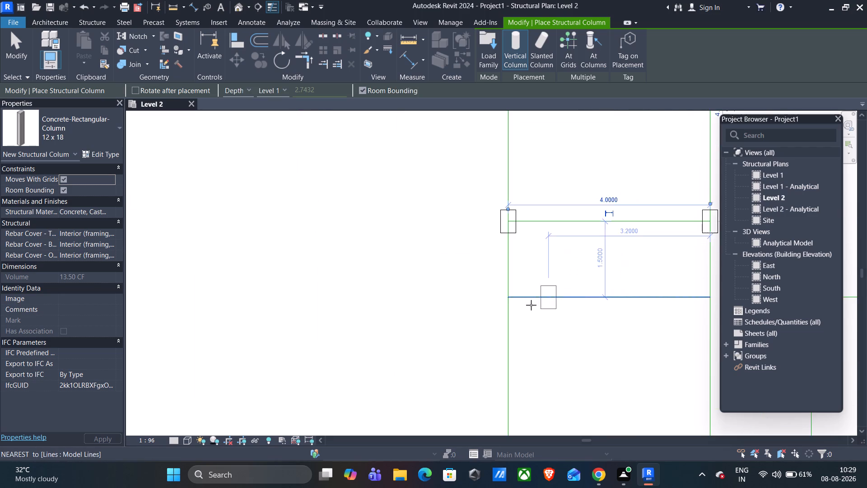
scroll(531, 305, "up", 9)
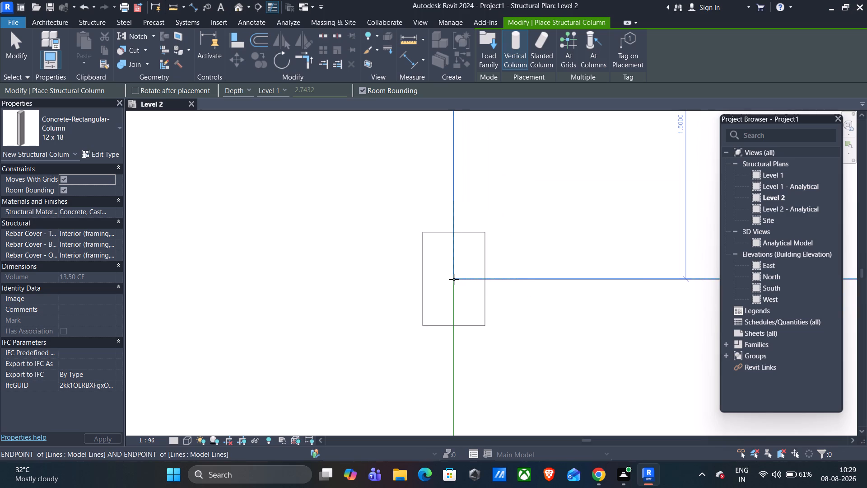
left_click(454, 279)
scroll(454, 279, "down", 5)
scroll(509, 277, "down", 4)
scroll(527, 283, "up", 1)
scroll(550, 294, "down", 3)
scroll(625, 301, "down", 3)
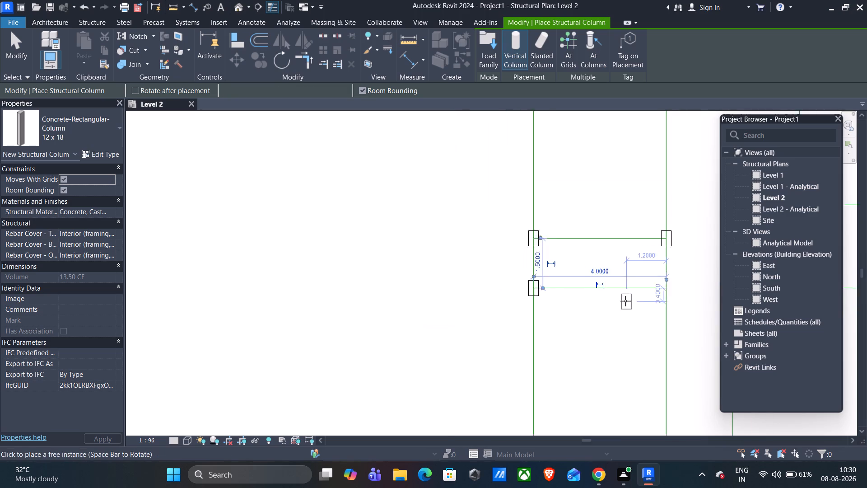
scroll(639, 299, "up", 13)
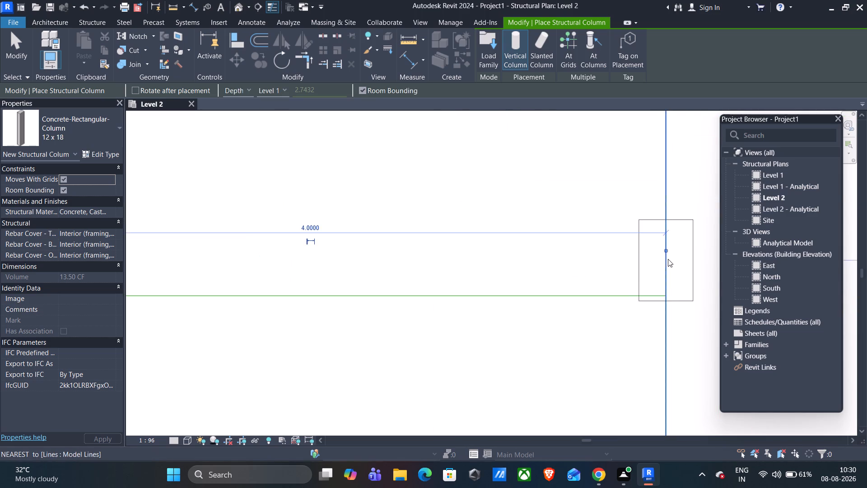
scroll(668, 258, "up", 1)
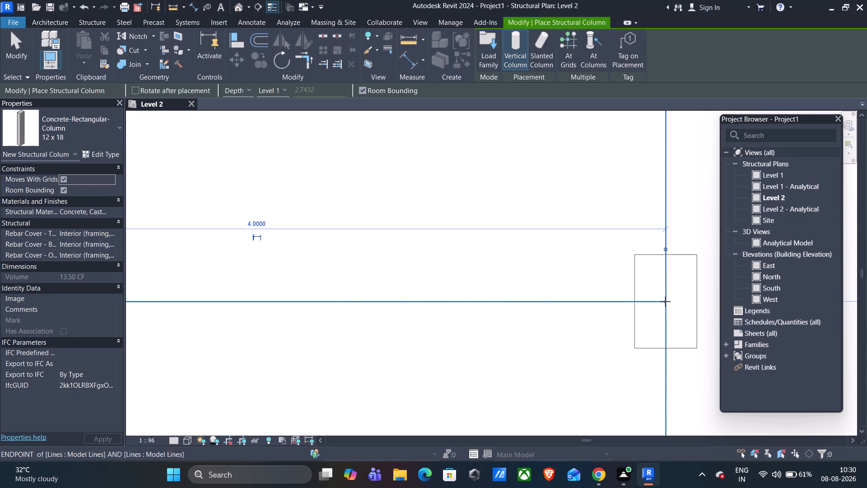
left_click(665, 301)
Place 12 x 18 concrete columns at the outline's southwest corner and at the south end of the long partition.
scroll(665, 301, "down", 15)
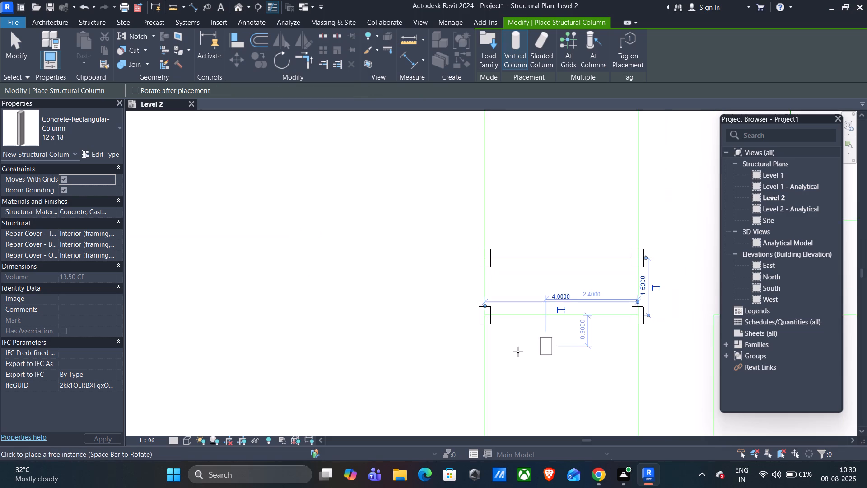
middle_click_drag(516, 352, 492, 220)
scroll(484, 296, "up", 9)
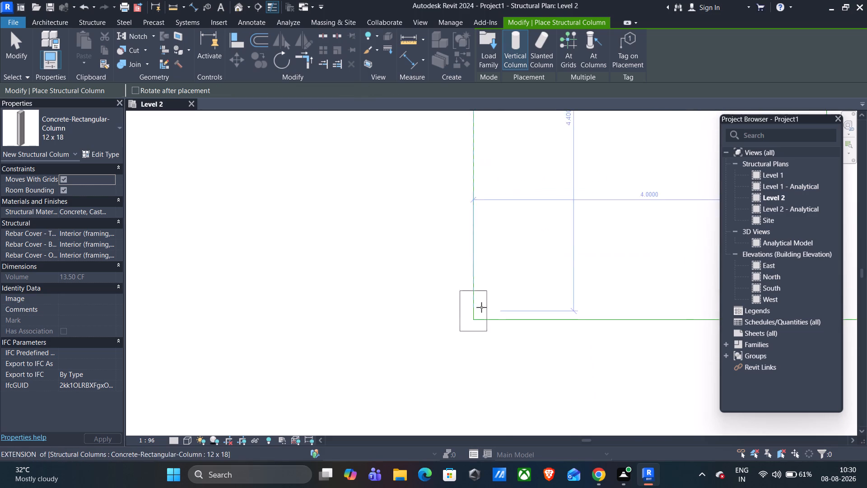
scroll(467, 317, "up", 12)
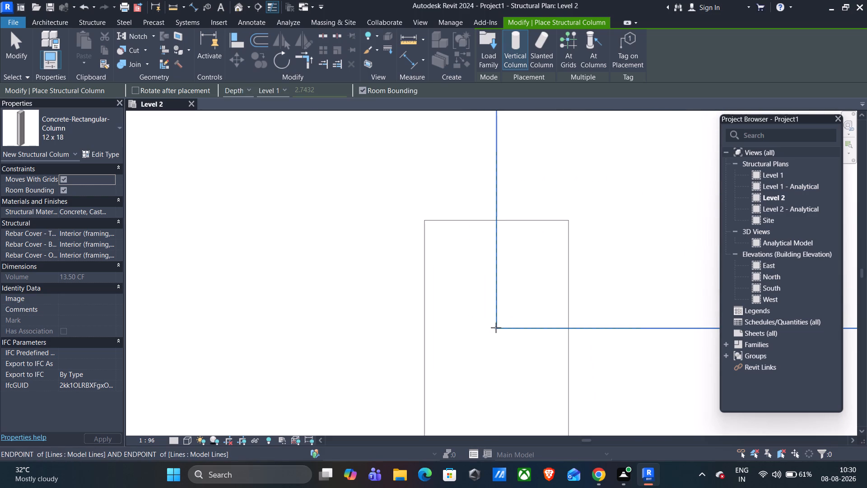
left_click(497, 328)
scroll(496, 328, "down", 11)
scroll(587, 363, "down", 2)
middle_click_drag(615, 364, 520, 369)
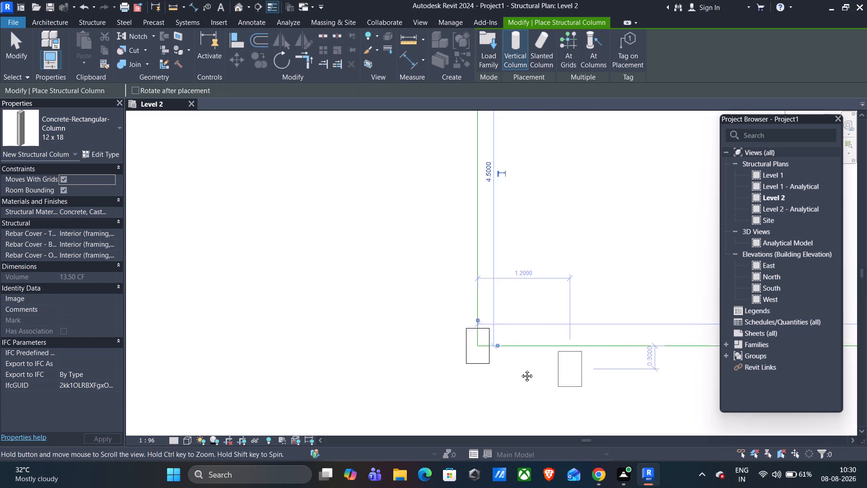
middle_click_drag(520, 369, 380, 359)
scroll(587, 330, "up", 9)
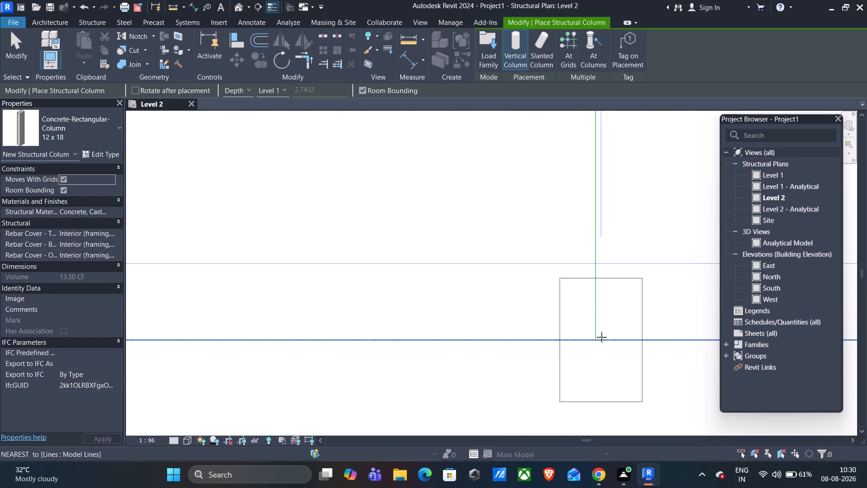
left_click(596, 339)
Place a 12 x 18 concrete column where the southeast room's west line meets the south edge.
scroll(596, 339, "down", 3)
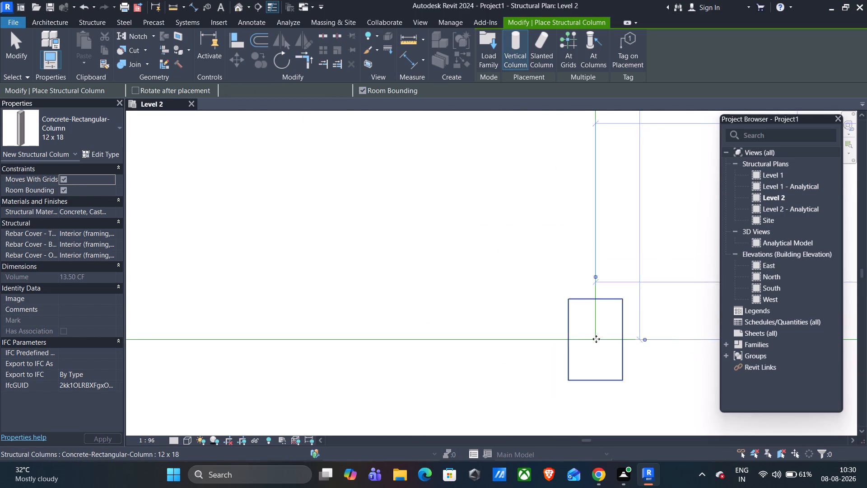
scroll(596, 339, "down", 7)
middle_click_drag(647, 360, 354, 347)
scroll(647, 360, "down", 1)
scroll(435, 329, "down", 2)
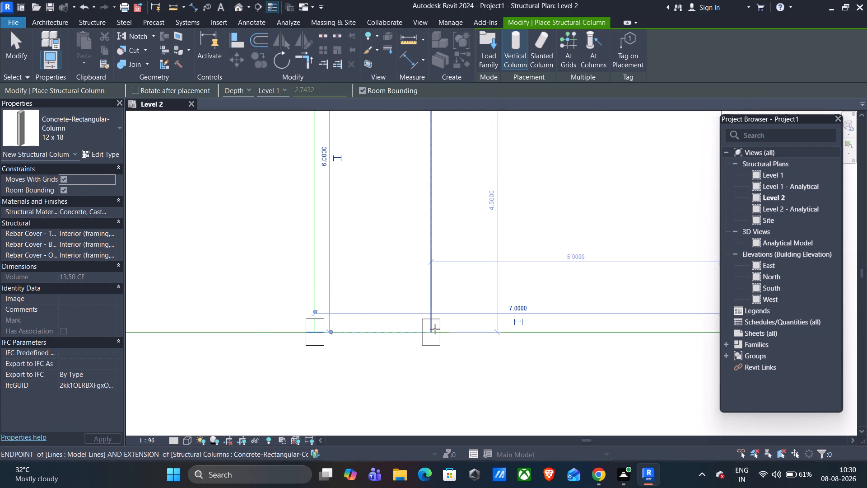
scroll(435, 329, "down", 5)
scroll(433, 322, "up", 10)
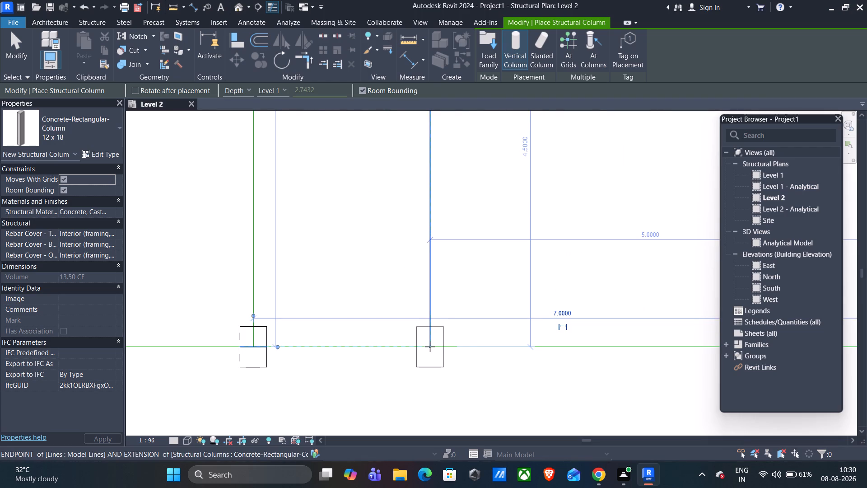
left_click(430, 347)
Place a 12 x 18 concrete column at the outline's southeast corner.
scroll(430, 347, "down", 6)
scroll(501, 357, "down", 4)
scroll(607, 338, "up", 4)
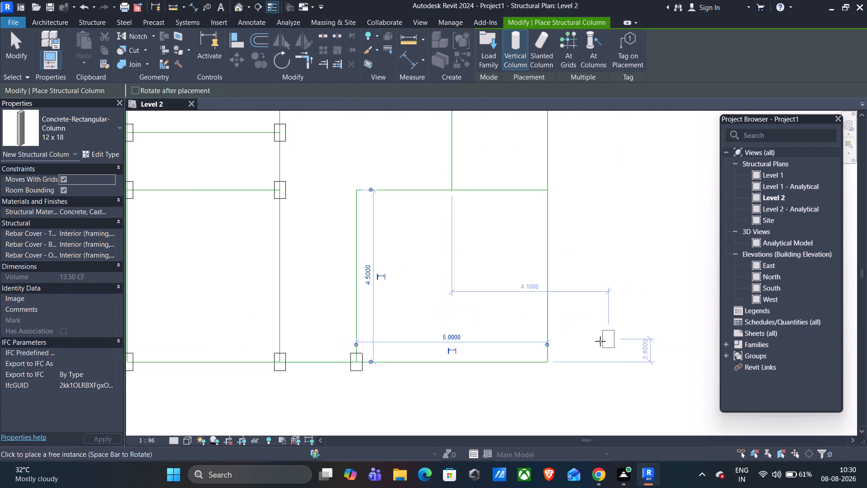
scroll(564, 352, "up", 9)
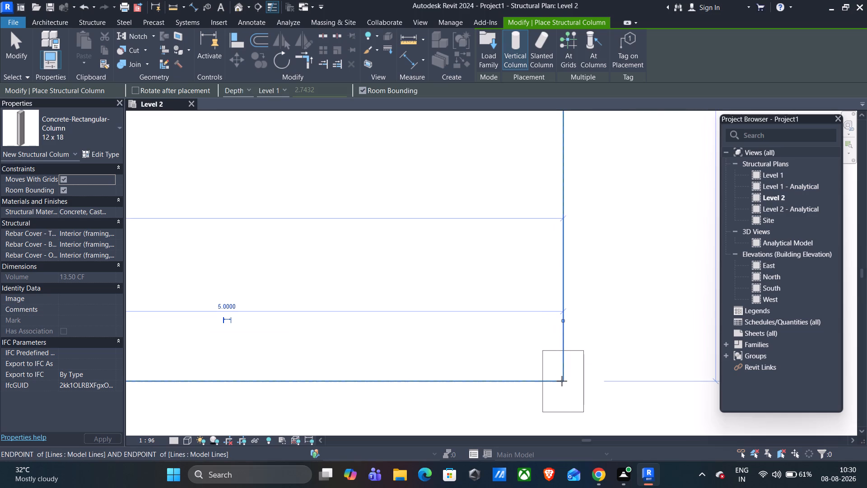
left_click(564, 380)
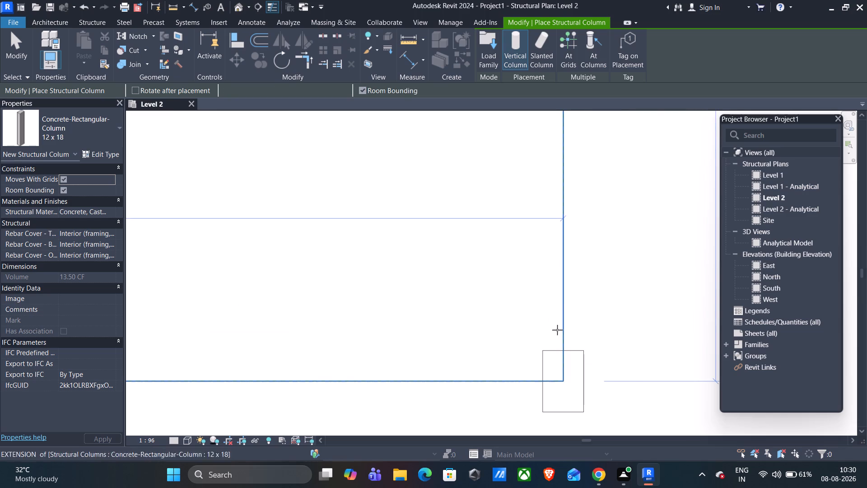
Place 12 x 18 concrete columns at the east and west ends of the southeast room's north line.
scroll(566, 252, "down", 5)
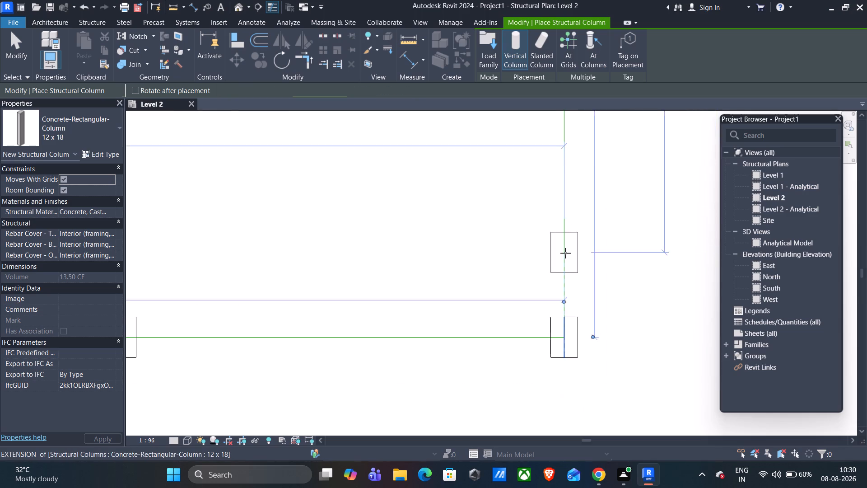
scroll(564, 246, "down", 2)
scroll(563, 243, "up", 1)
middle_click_drag(519, 222, 528, 345)
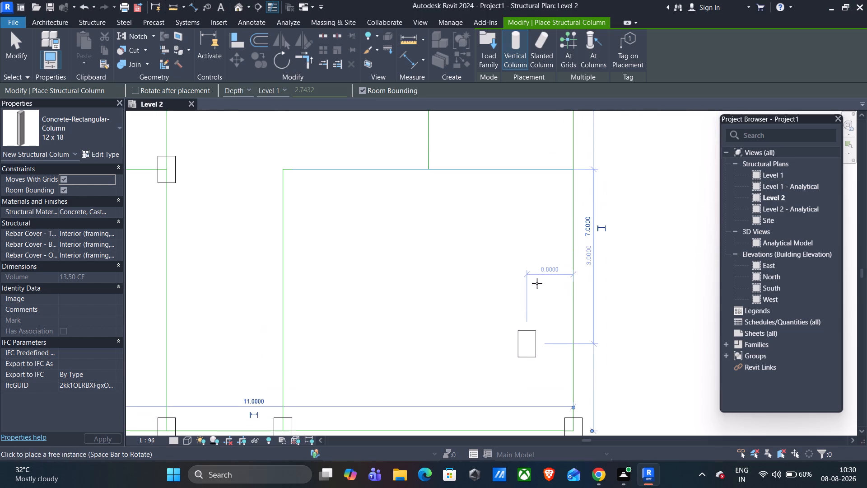
left_click(573, 169)
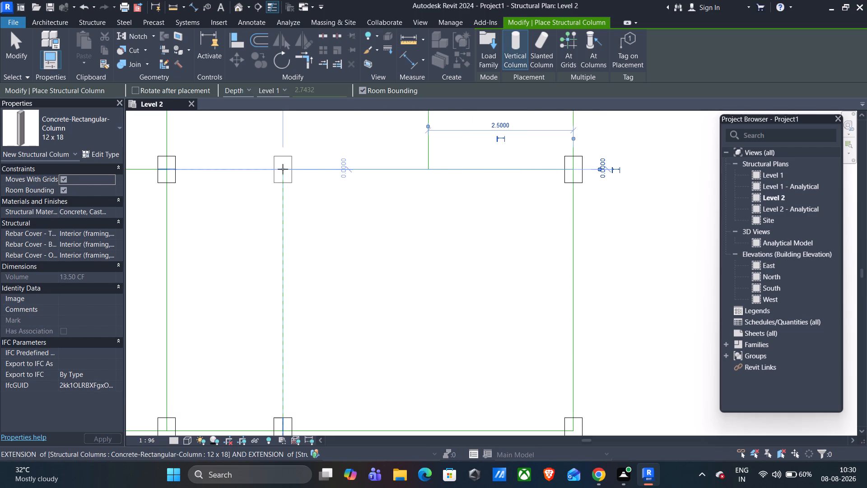
left_click(283, 169)
Place a 12 x 18 concrete column at the southwest corner of the northeast room.
scroll(296, 174, "down", 5)
scroll(398, 216, "down", 4)
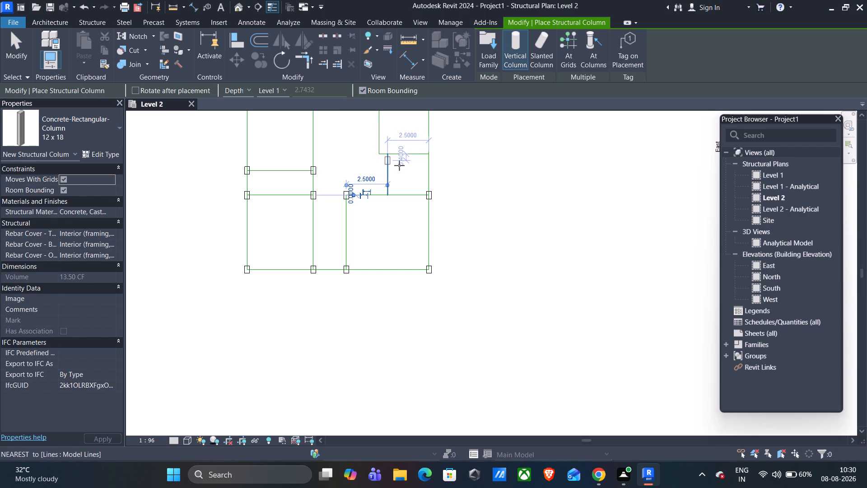
scroll(381, 155, "up", 3)
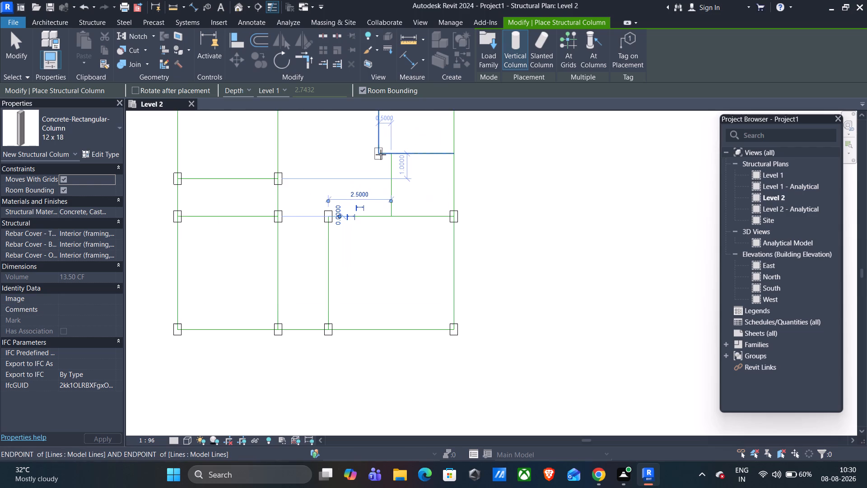
scroll(381, 155, "up", 16)
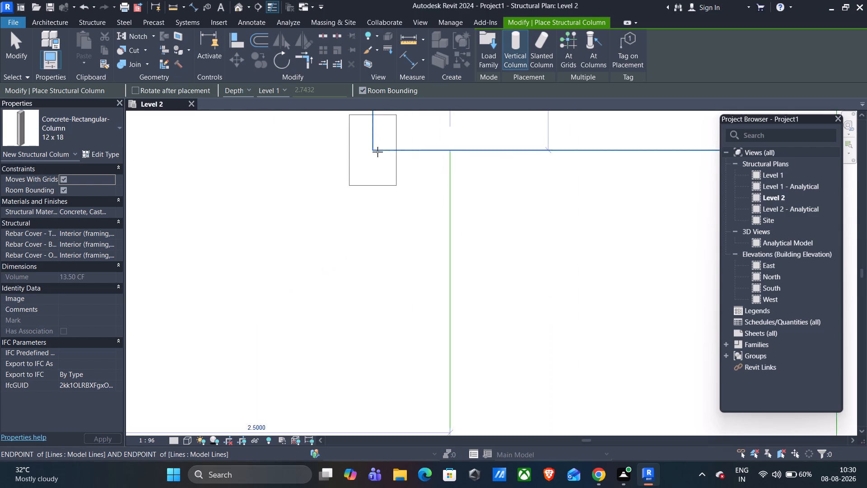
scroll(378, 152, "up", 1)
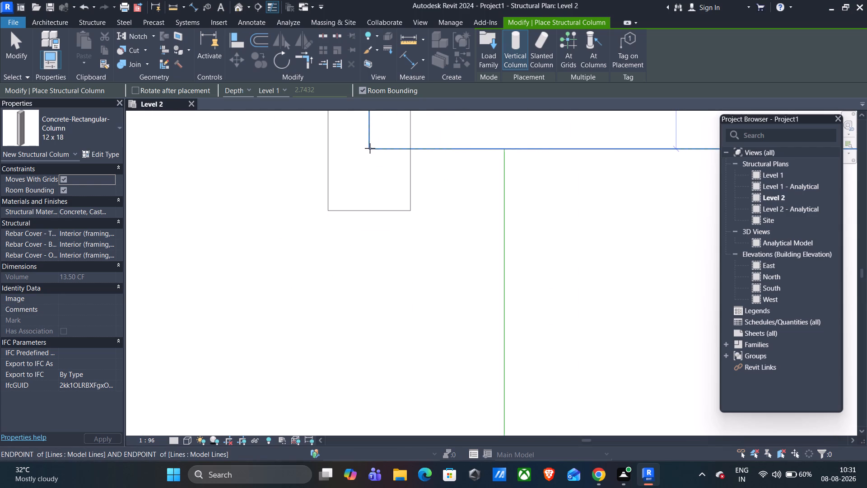
left_click(370, 148)
Place a 12 x 18 concrete column where the northeast room's south line meets the east edge, and end column placement.
scroll(385, 154, "down", 8)
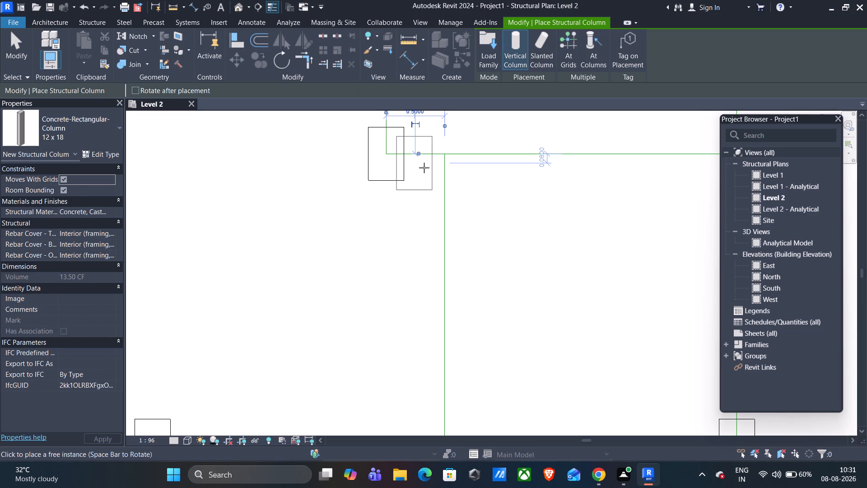
scroll(485, 181, "down", 5)
scroll(565, 193, "down", 1)
middle_click_drag(630, 178, 498, 216)
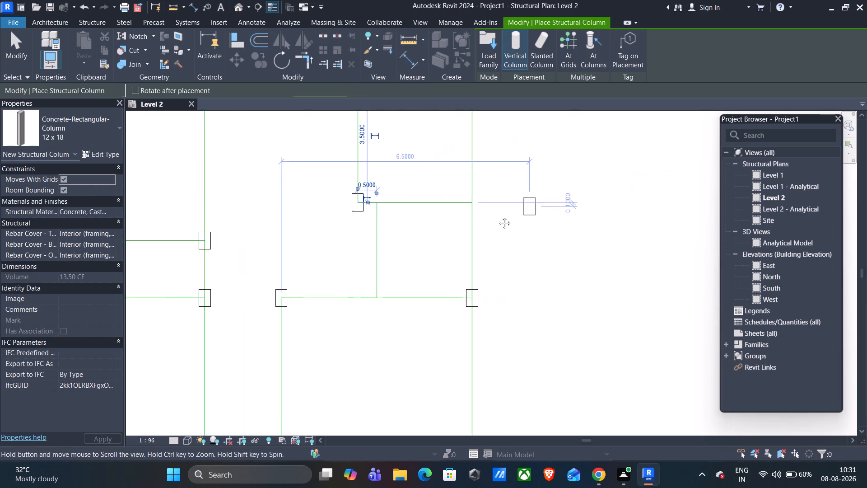
middle_click_drag(498, 216, 485, 235)
scroll(485, 235, "up", 1)
scroll(433, 193, "up", 3)
scroll(439, 243, "up", 8)
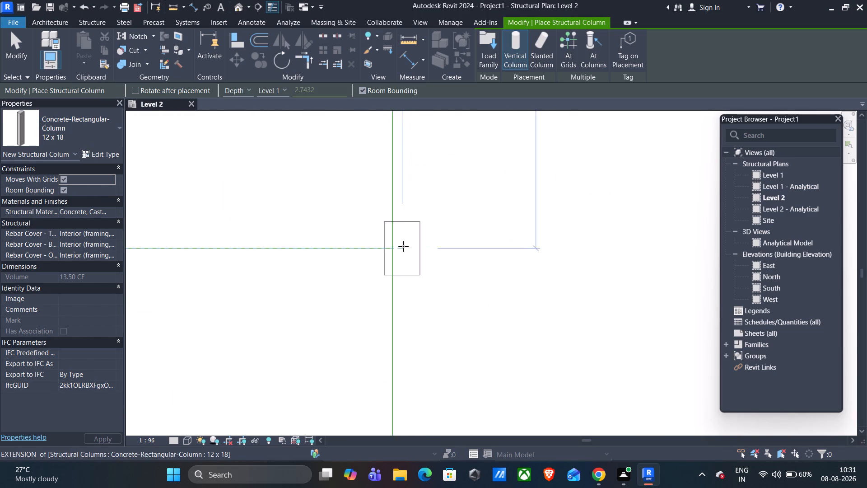
scroll(403, 246, "up", 14)
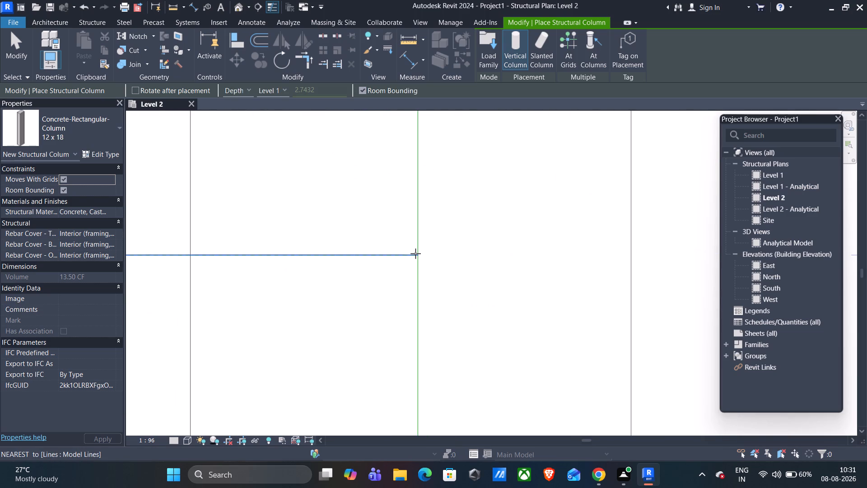
left_click(418, 255)
scroll(418, 255, "down", 17)
scroll(417, 255, "down", 9)
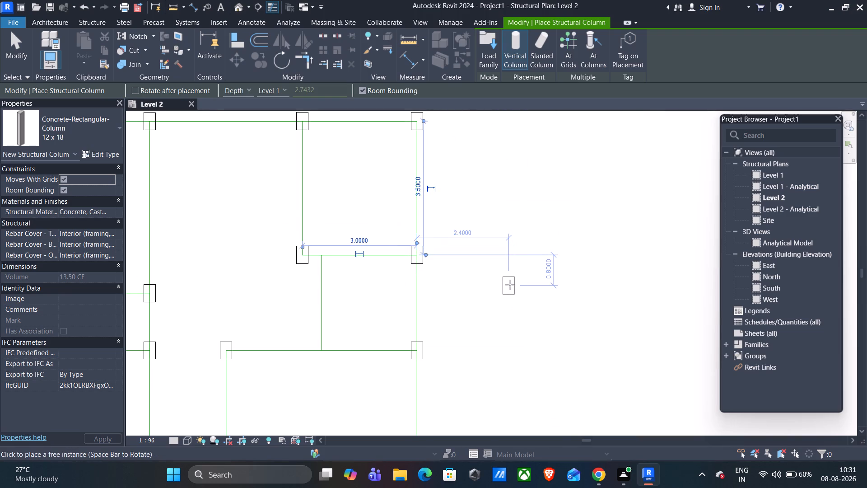
key("Escape")
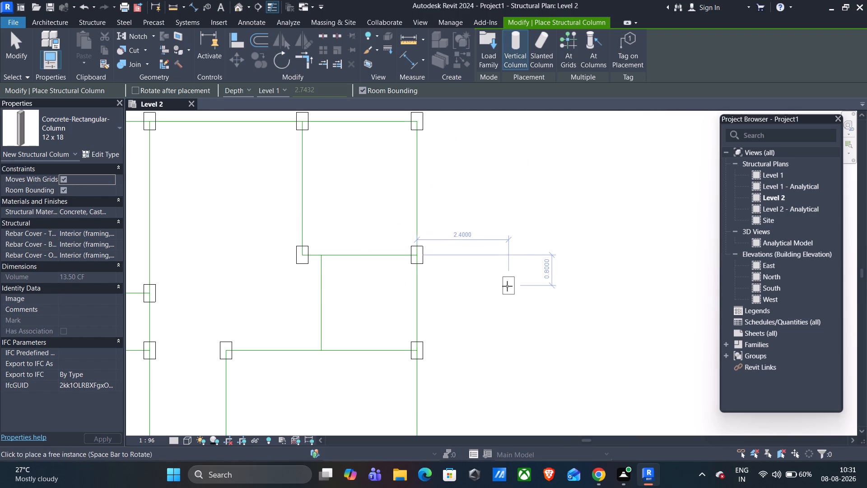
key("Escape")
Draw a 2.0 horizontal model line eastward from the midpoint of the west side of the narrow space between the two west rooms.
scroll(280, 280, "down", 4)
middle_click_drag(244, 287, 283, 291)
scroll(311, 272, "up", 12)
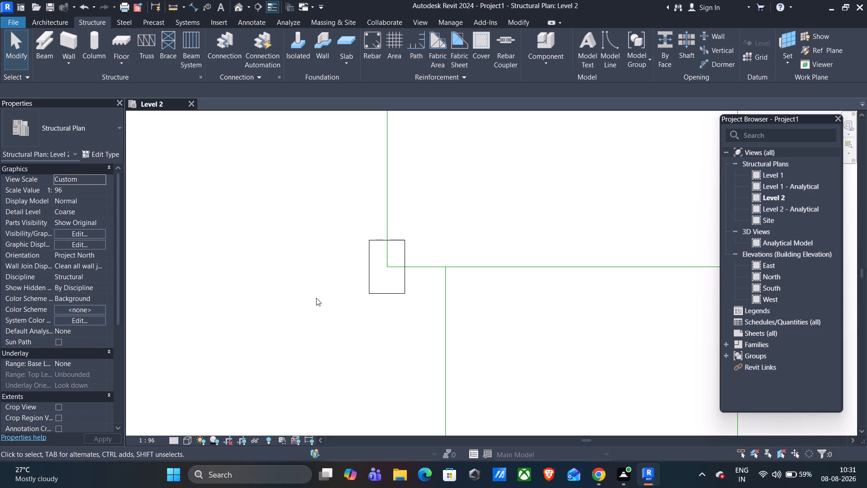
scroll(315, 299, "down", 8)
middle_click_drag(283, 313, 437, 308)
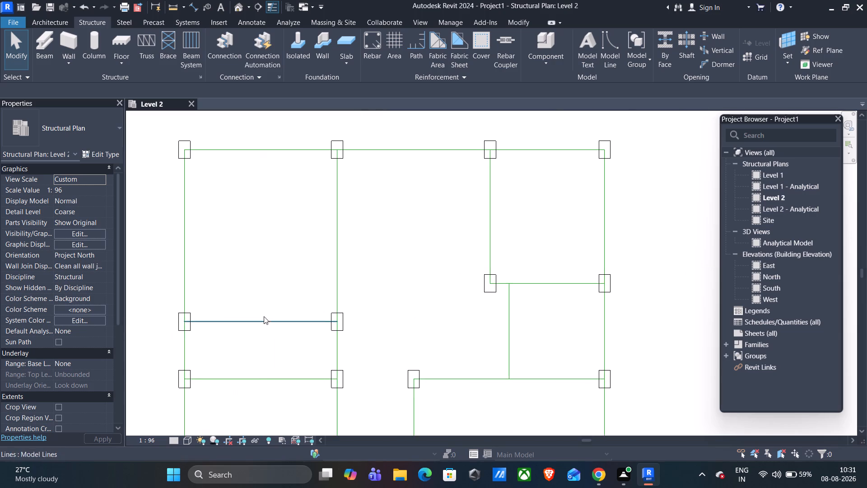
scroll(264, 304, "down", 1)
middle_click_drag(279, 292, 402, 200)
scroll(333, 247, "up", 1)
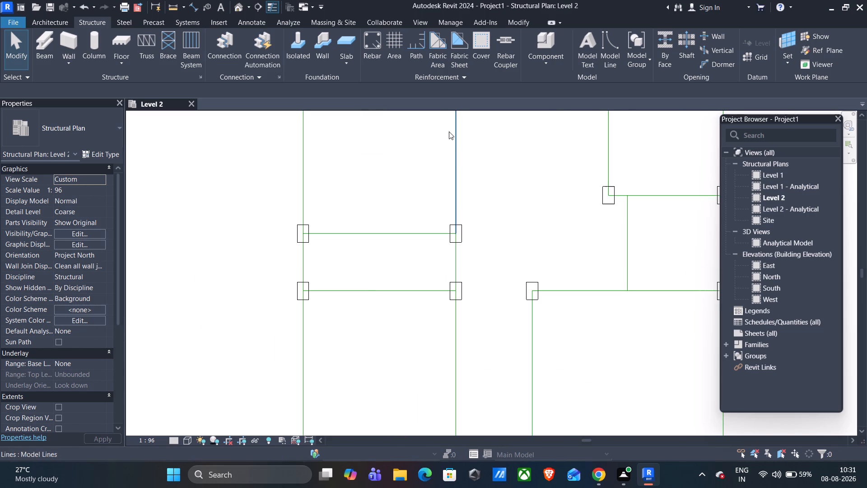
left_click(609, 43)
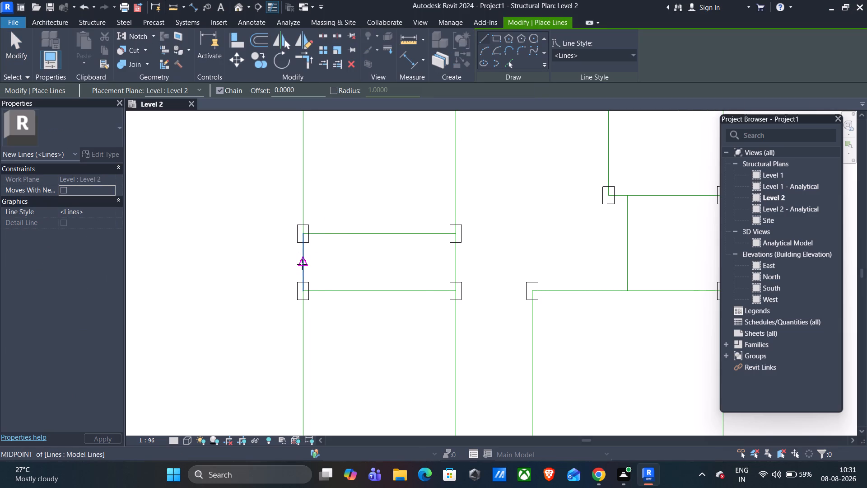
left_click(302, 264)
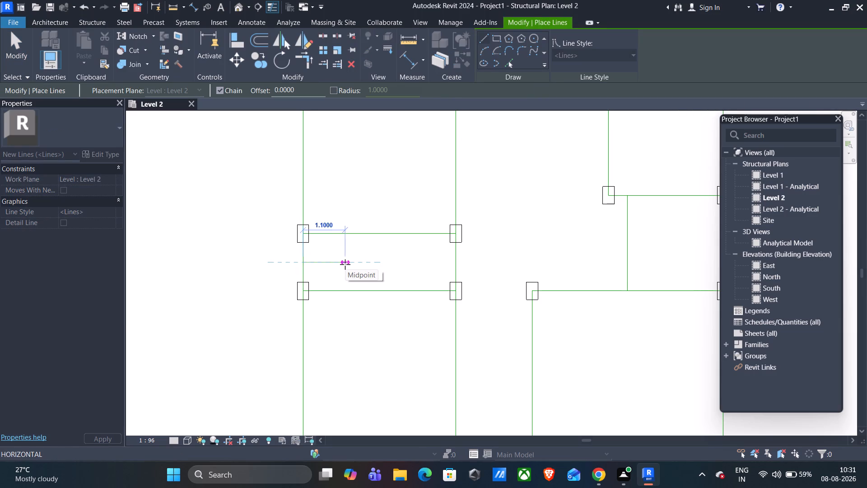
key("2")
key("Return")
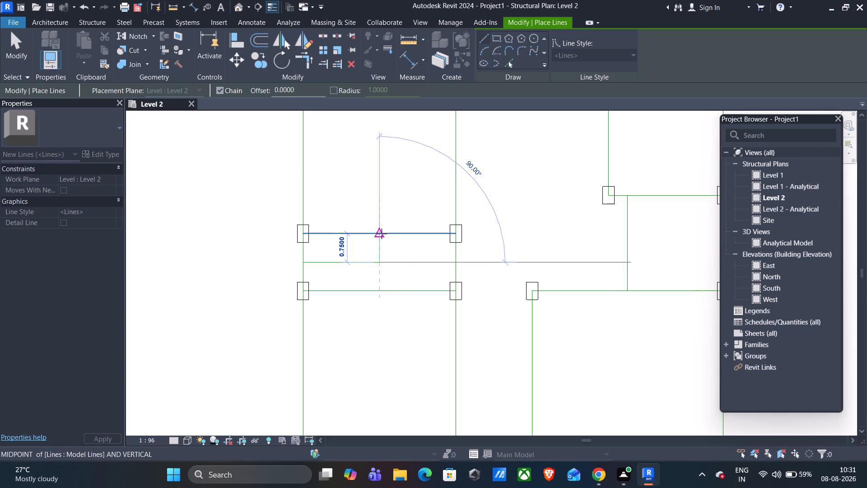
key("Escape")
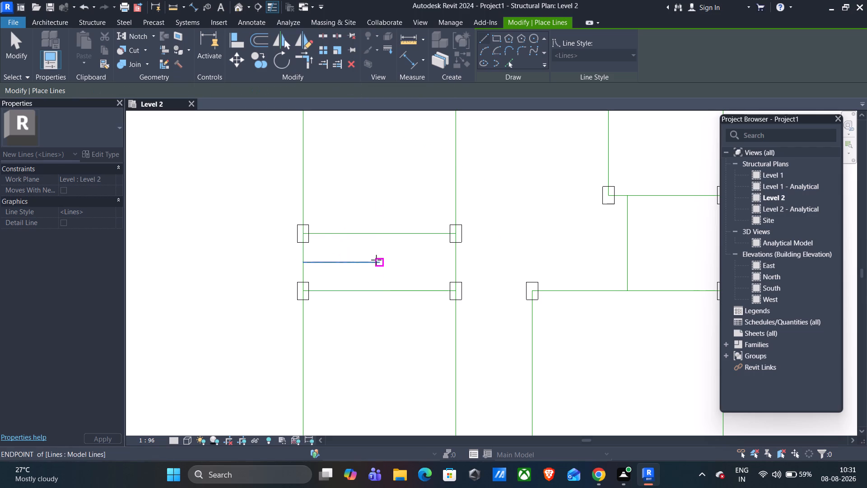
Draw a vertical model line about 1.5 long across the narrow west space, from its north line's midpoint to its south line.
left_click(379, 233)
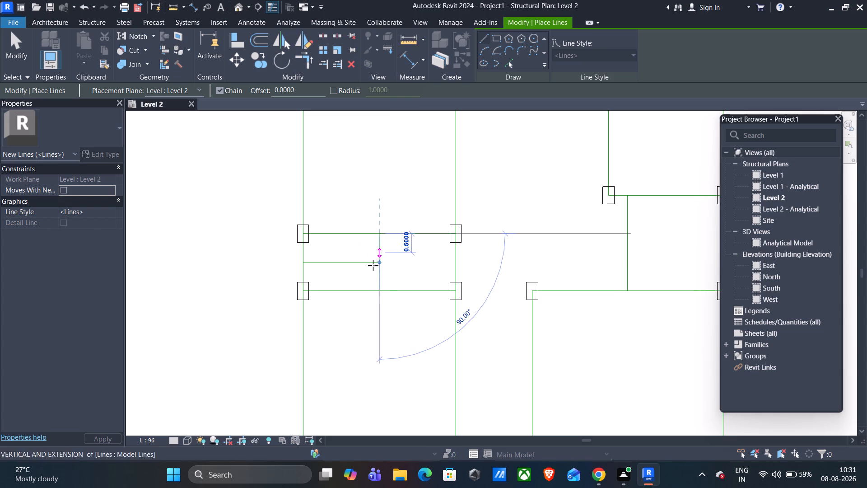
left_click(380, 292)
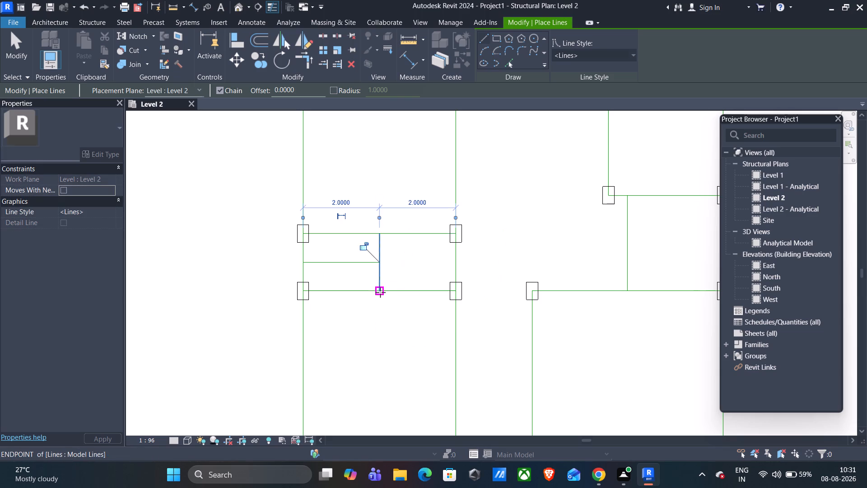
key("Escape")
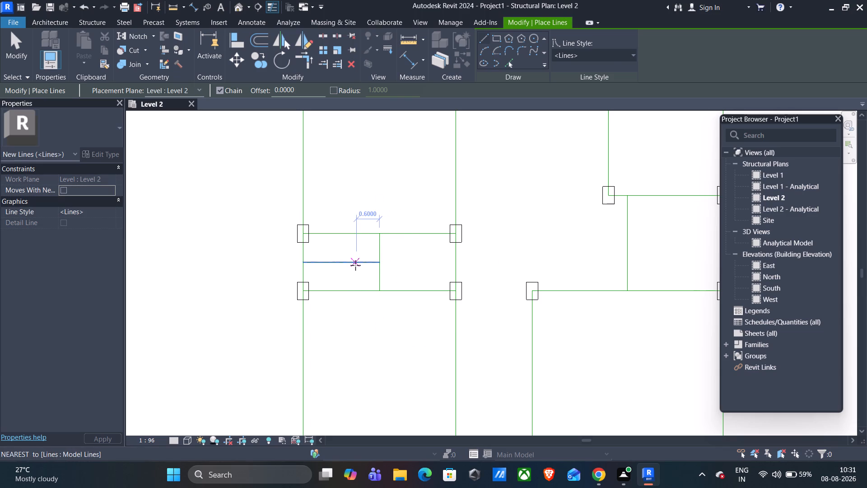
key("Escape")
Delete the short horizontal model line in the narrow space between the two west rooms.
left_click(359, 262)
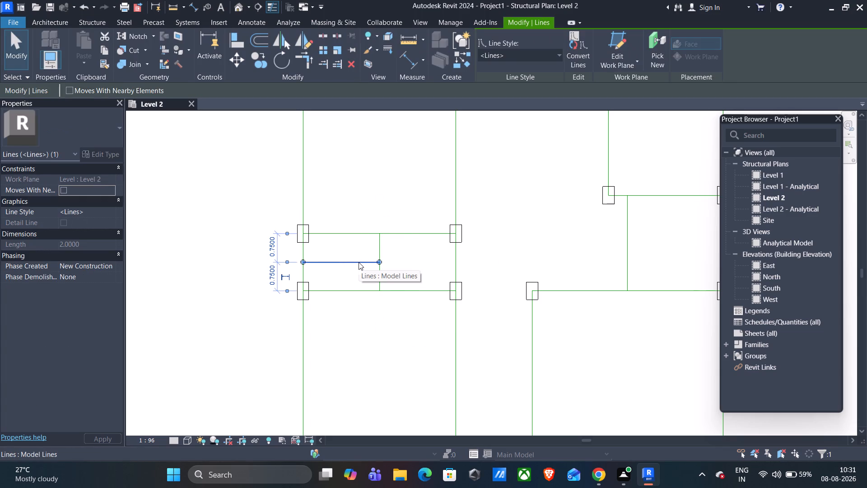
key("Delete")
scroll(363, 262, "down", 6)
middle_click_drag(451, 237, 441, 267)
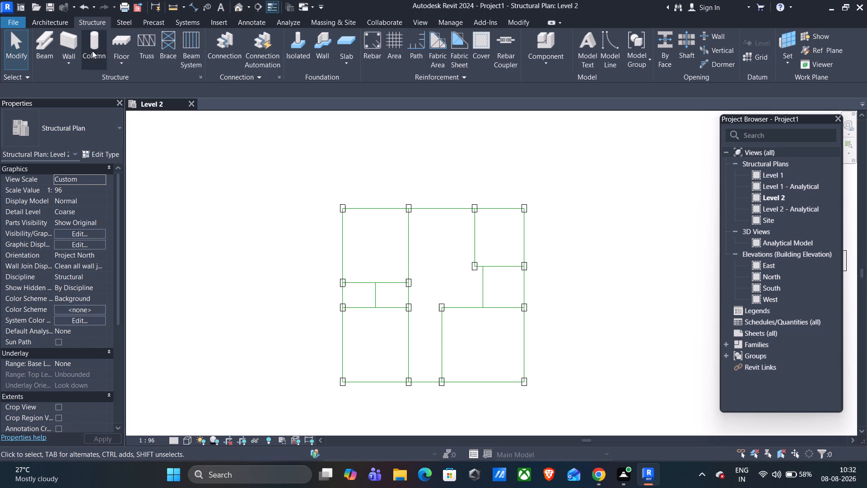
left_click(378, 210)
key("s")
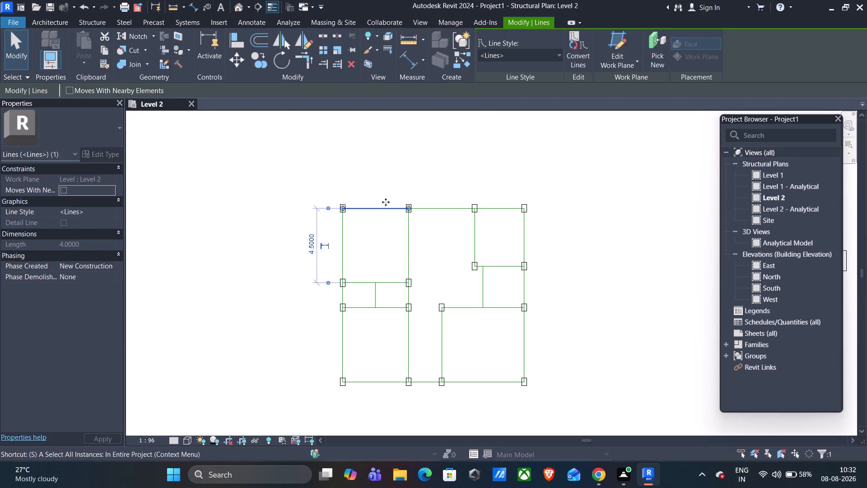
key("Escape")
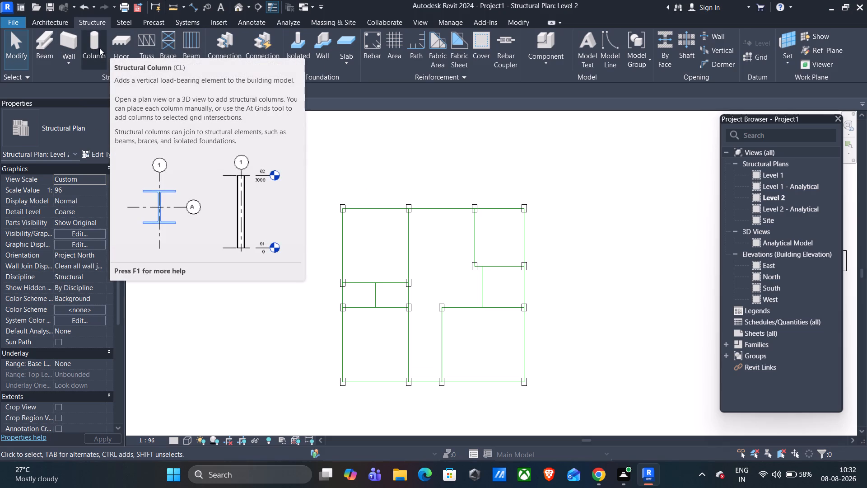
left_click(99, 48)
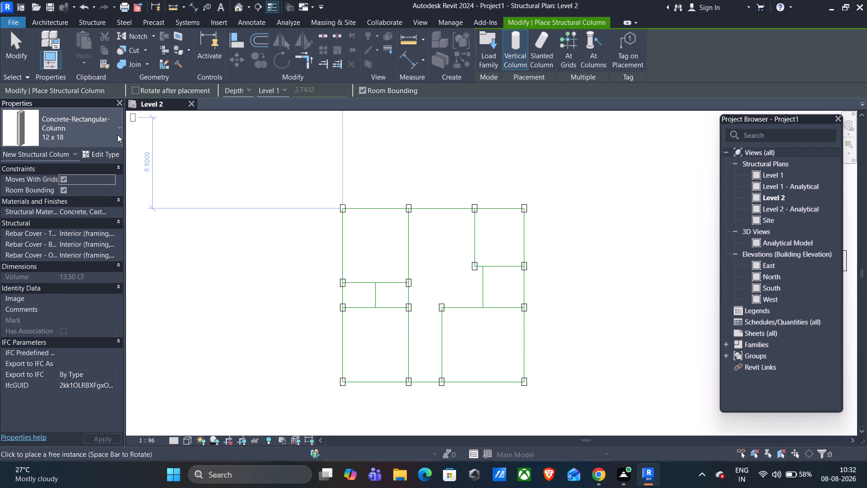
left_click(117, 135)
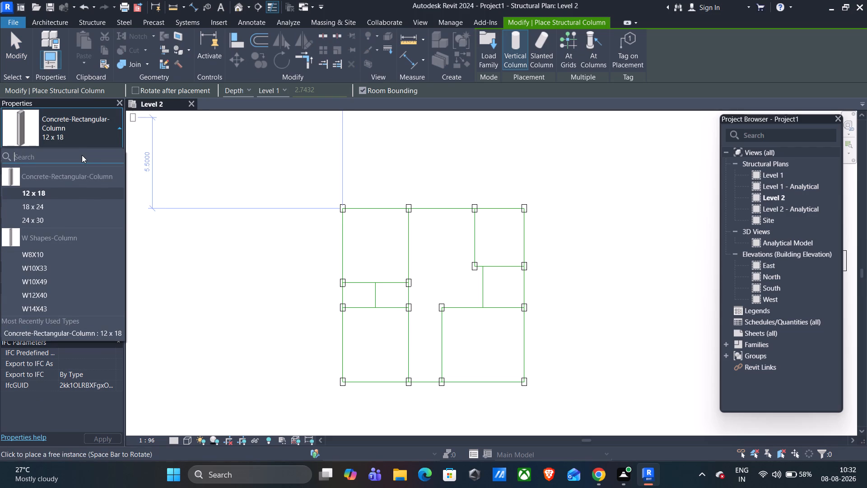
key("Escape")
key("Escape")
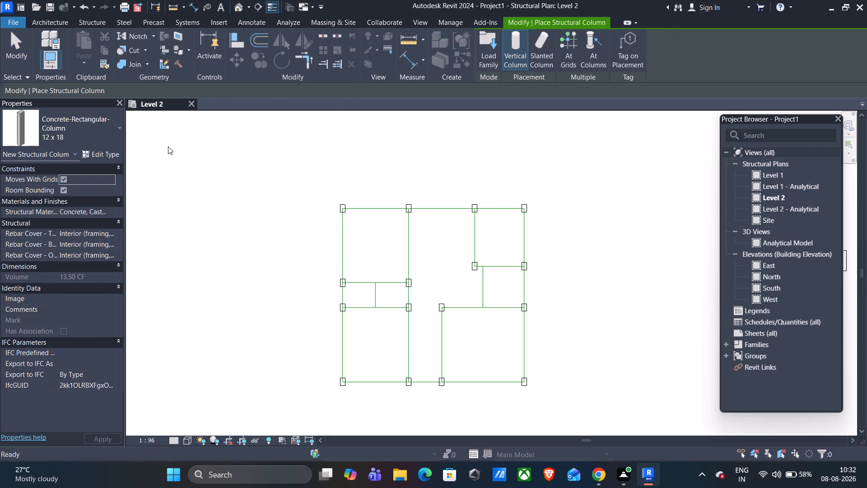
Start a beam using the Concrete-Rectangular Beam 12 x 24 type and set its type dimension h to 1'6".
left_click(49, 60)
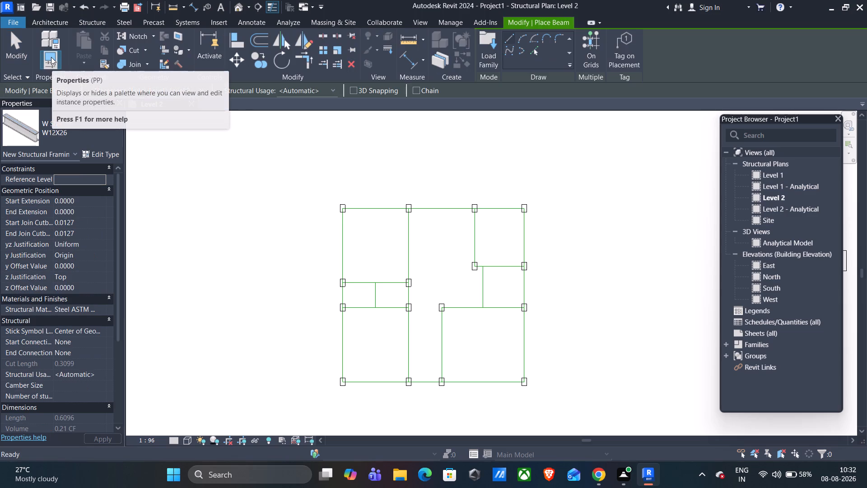
left_click(111, 137)
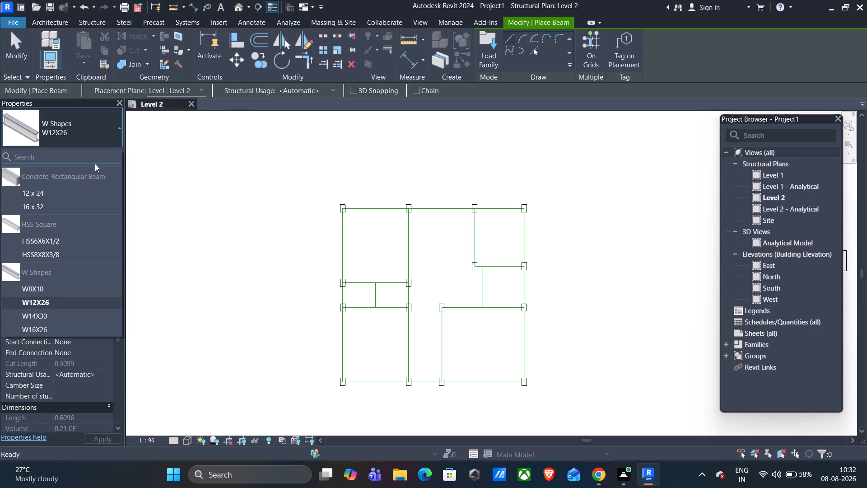
left_click(64, 194)
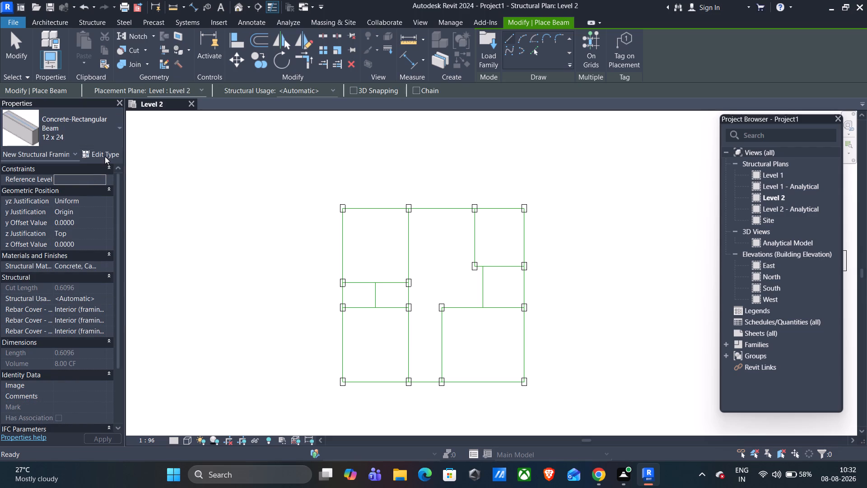
left_click(107, 154)
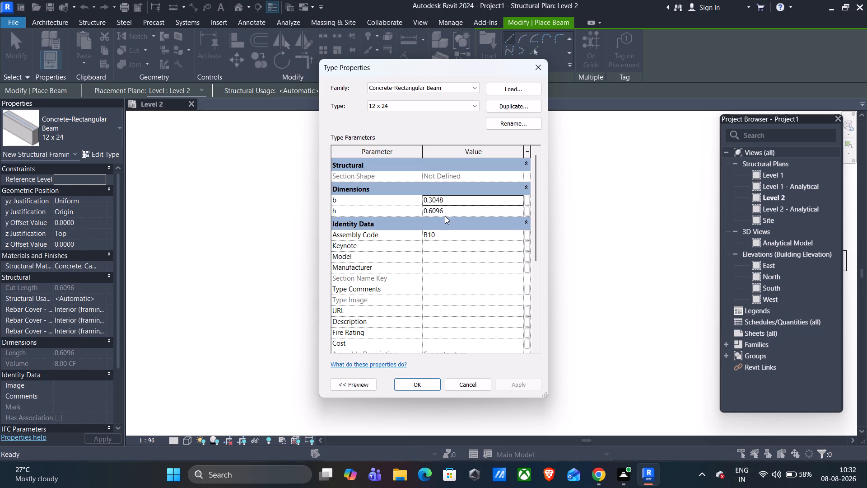
left_click_drag(449, 211, 433, 214)
left_click_drag(446, 211, 438, 212)
left_click_drag(438, 212, 421, 214)
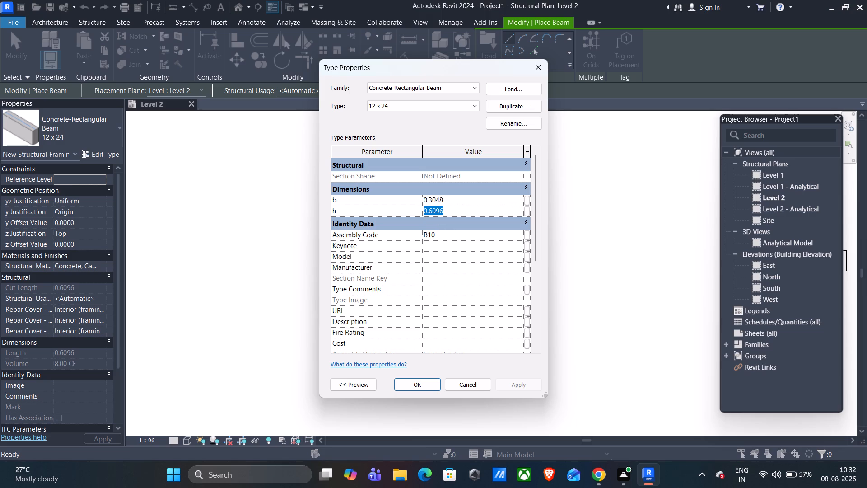
type("1'6'")
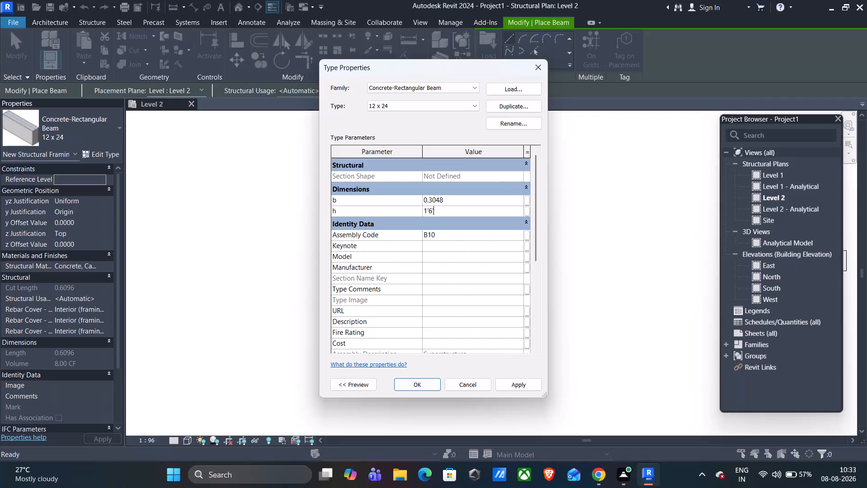
key("BackSpace")
key("shift+quotedbl")
left_click(516, 386)
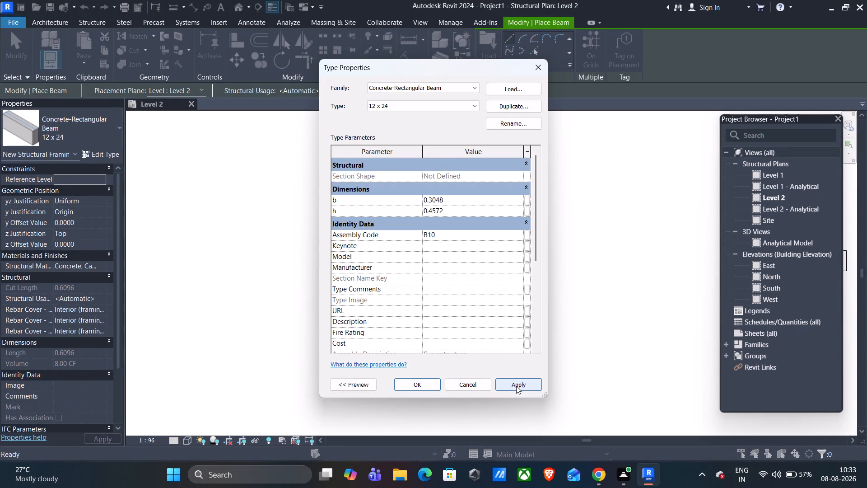
left_click(426, 385)
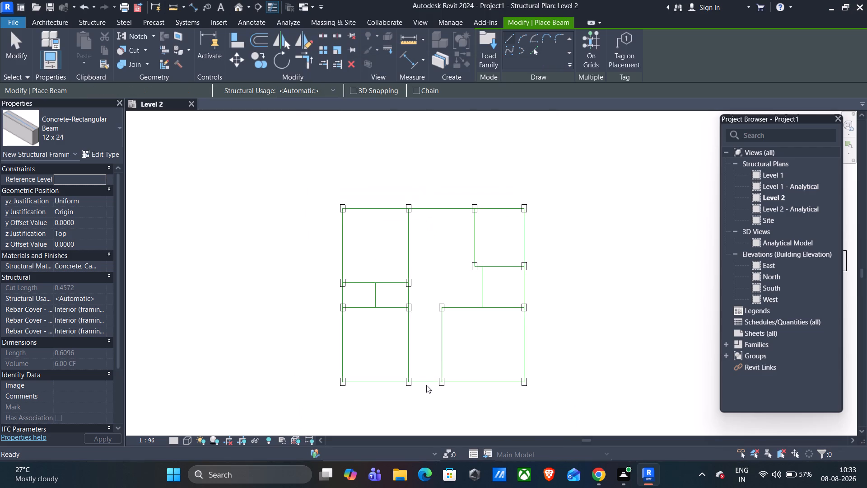
Place a 12 x 24 concrete beam along the plan's north edge, from the northwest corner column's centre to the northeast corner column's centre.
scroll(323, 206, "up", 4)
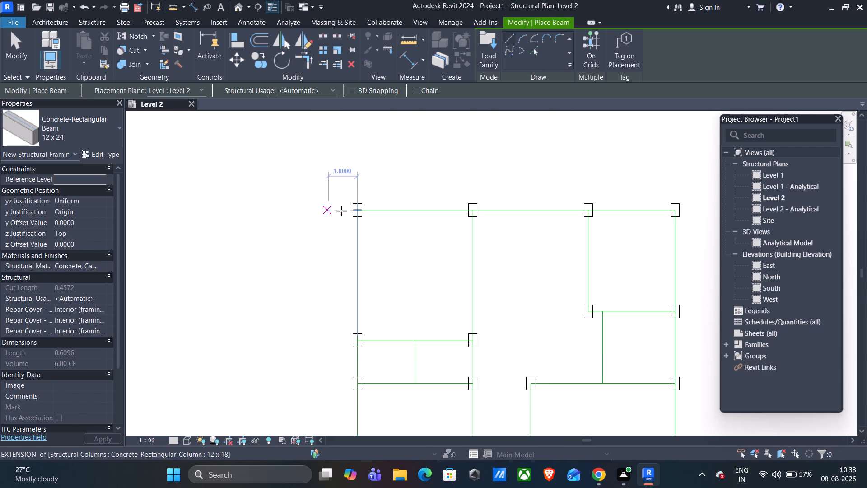
scroll(342, 211, "up", 13)
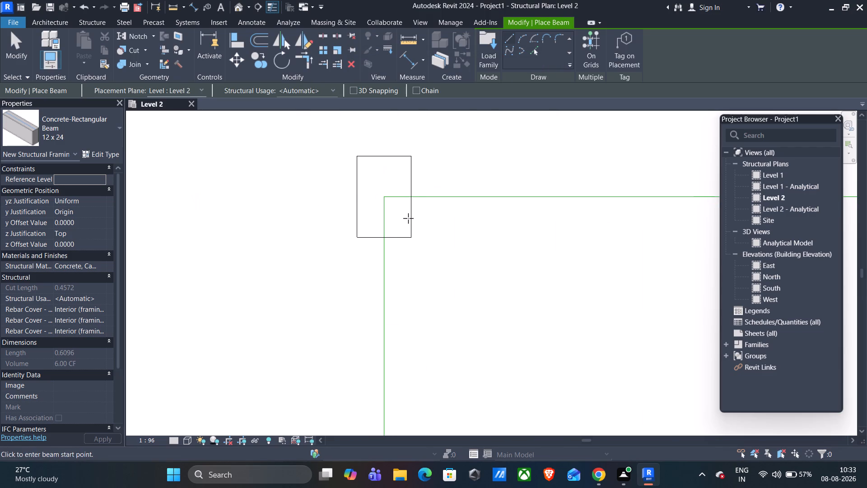
scroll(429, 230, "down", 1)
middle_click_drag(473, 235, 359, 261)
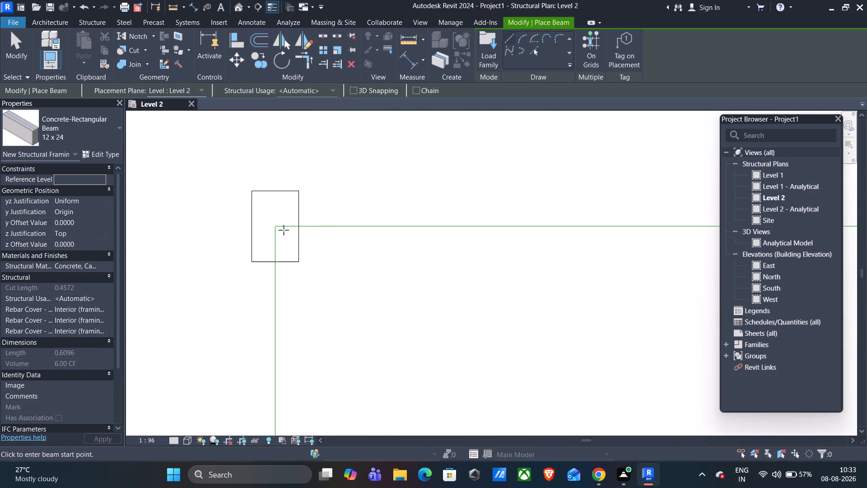
left_click(275, 227)
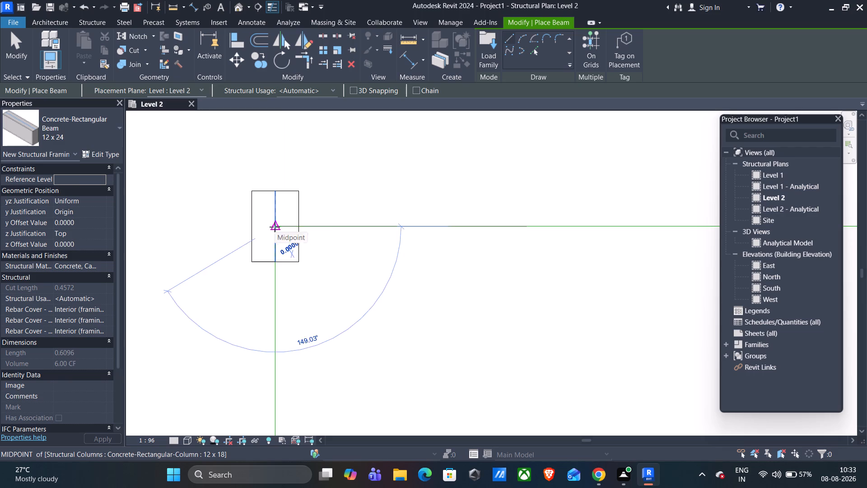
scroll(401, 229, "down", 4)
scroll(439, 229, "down", 3)
scroll(541, 235, "down", 2)
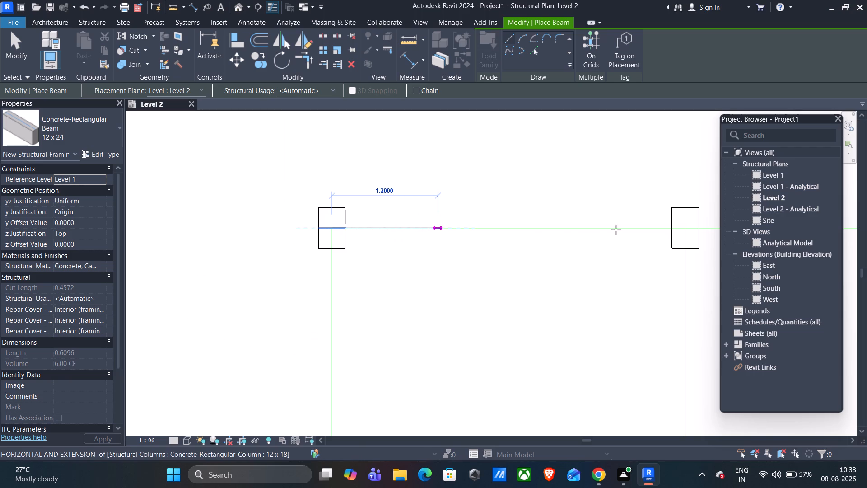
scroll(662, 230, "down", 7)
middle_click_drag(673, 236, 659, 239)
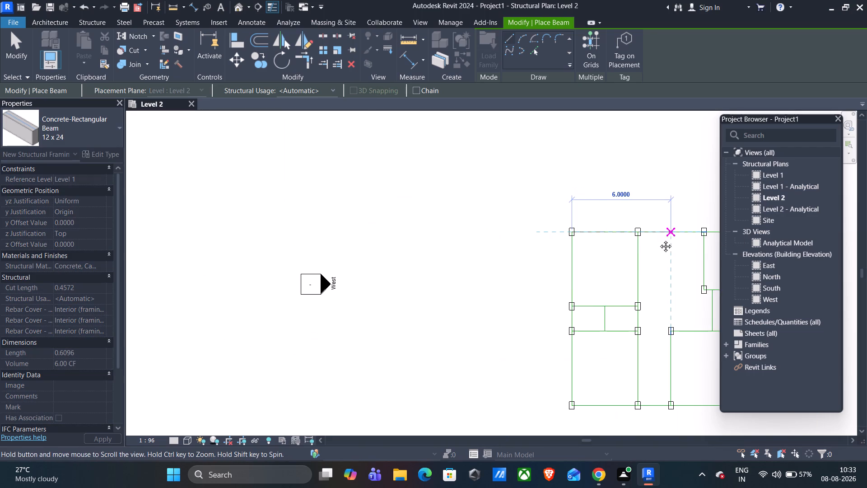
middle_click_drag(659, 239, 426, 239)
scroll(499, 233, "up", 1)
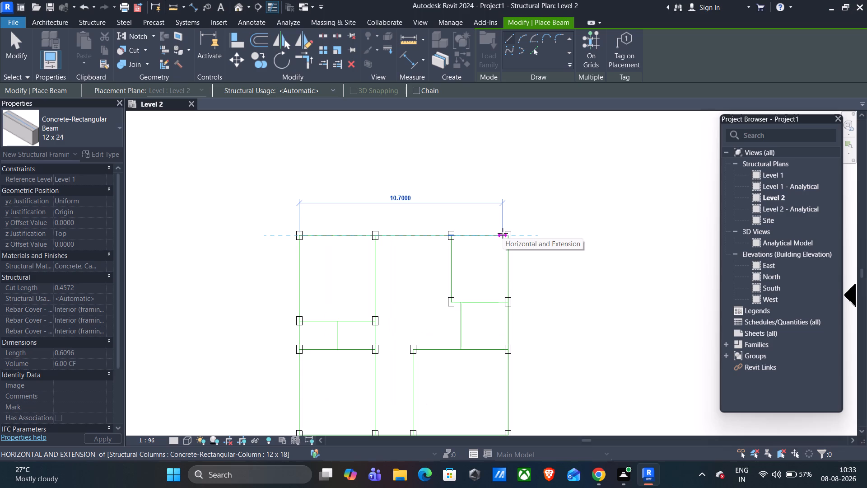
scroll(503, 233, "up", 17)
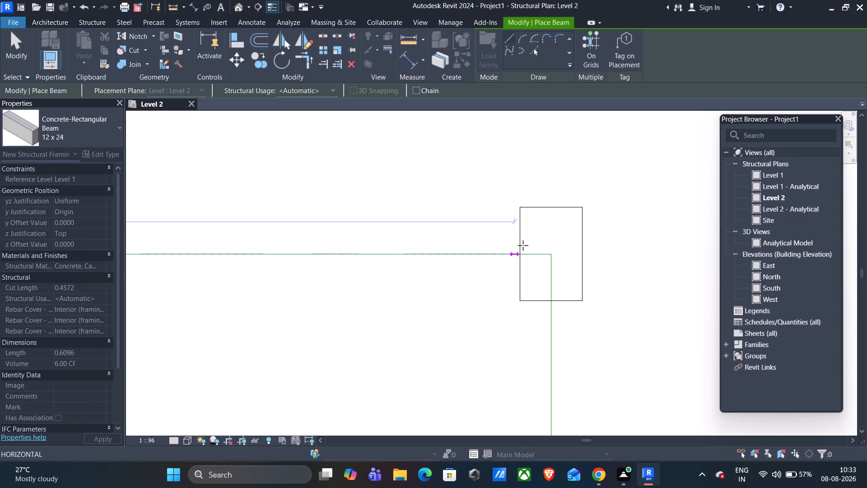
left_click(552, 253)
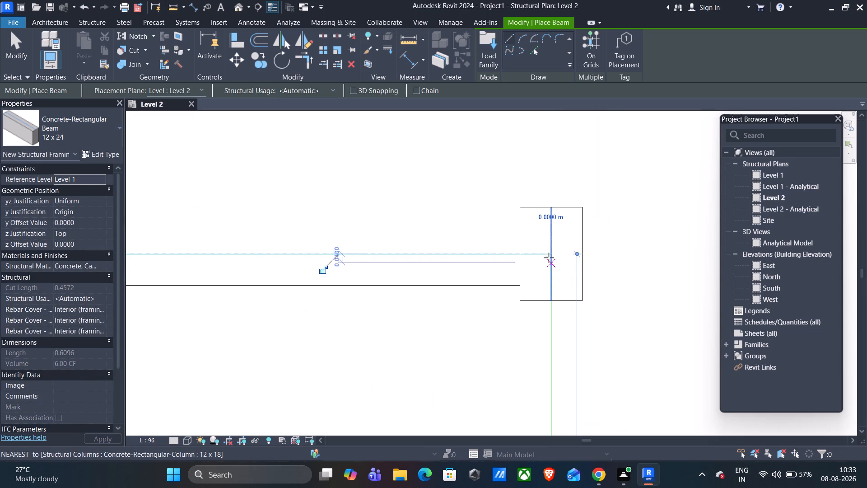
Place a 12 x 24 concrete beam along the east edge, from the northeast corner column's centre to the southeast corner column's centre.
left_click(551, 255)
scroll(551, 255, "down", 12)
scroll(551, 291, "down", 12)
scroll(555, 375, "up", 7)
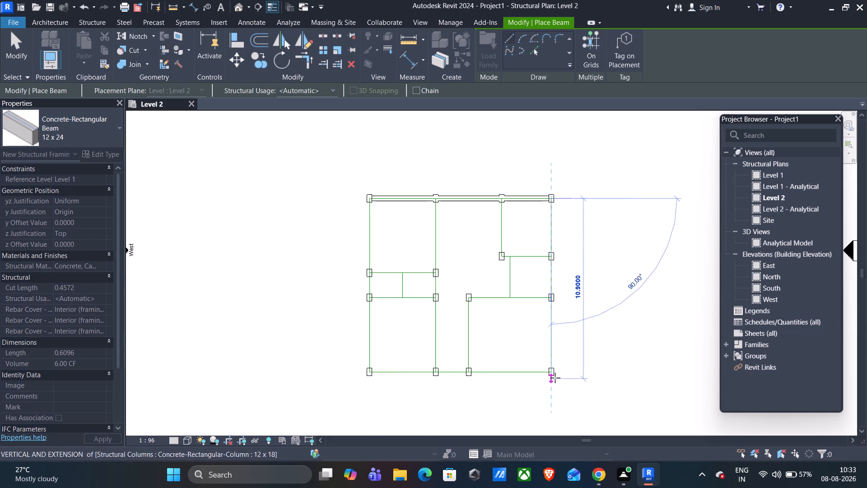
scroll(555, 378, "up", 20)
scroll(555, 378, "up", 4)
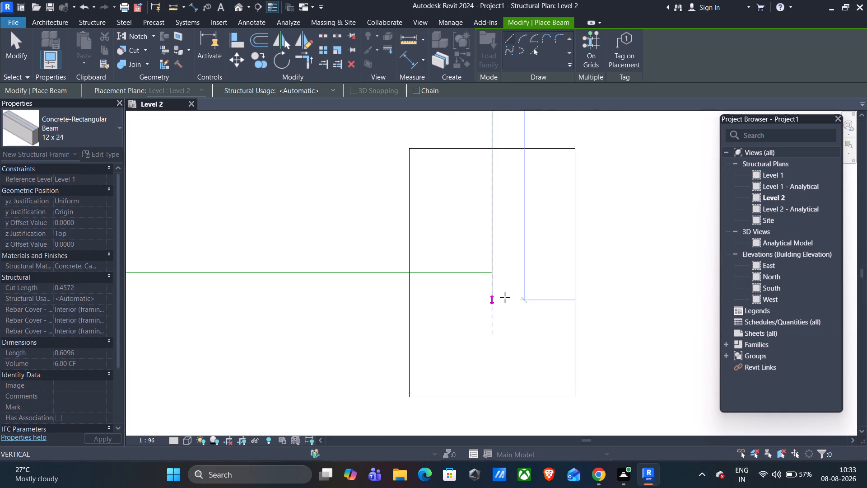
left_click(492, 272)
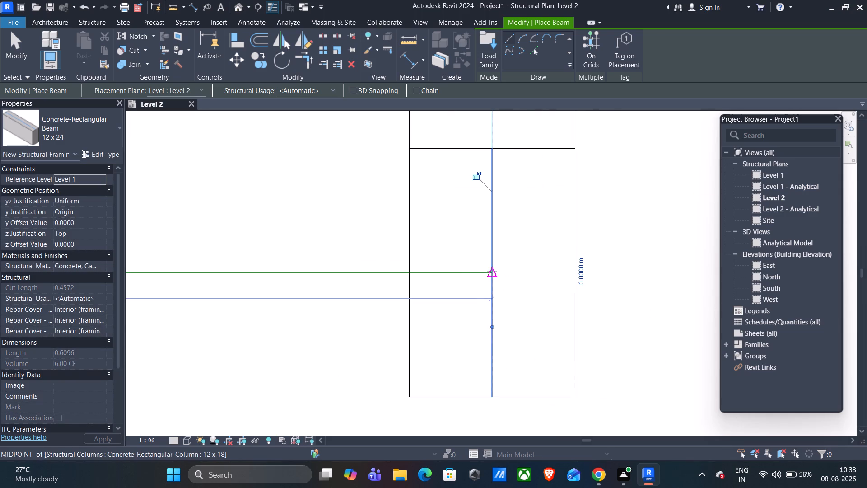
Place a 12 x 24 concrete beam along the south edge, from the southeast corner column's centre to the southwest corner column's centre.
left_click(492, 272)
scroll(492, 272, "down", 18)
scroll(489, 275, "down", 4)
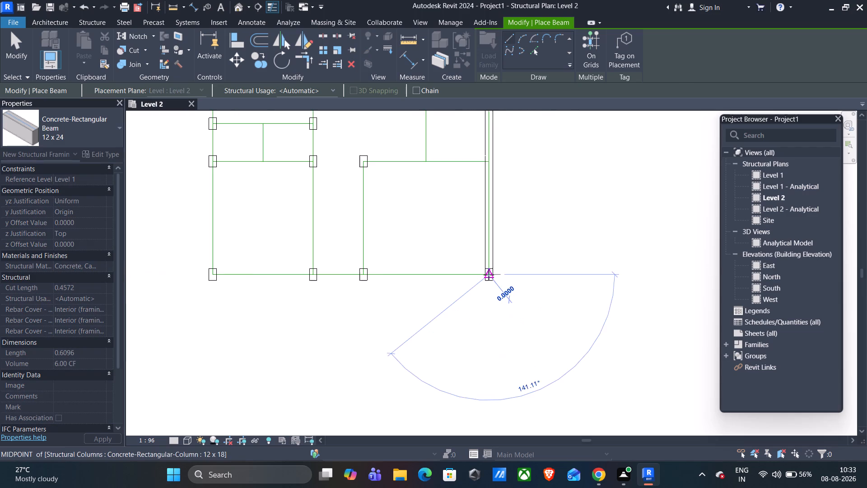
scroll(489, 275, "down", 4)
scroll(328, 274, "up", 15)
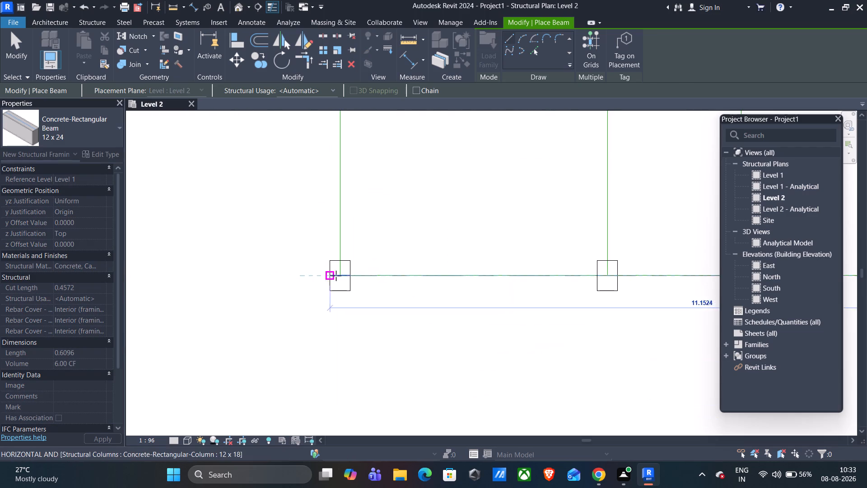
scroll(336, 276, "up", 19)
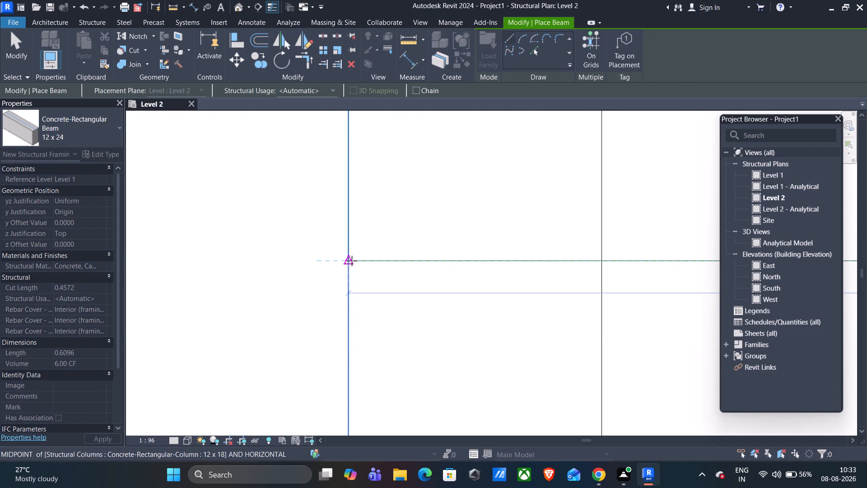
left_click(349, 260)
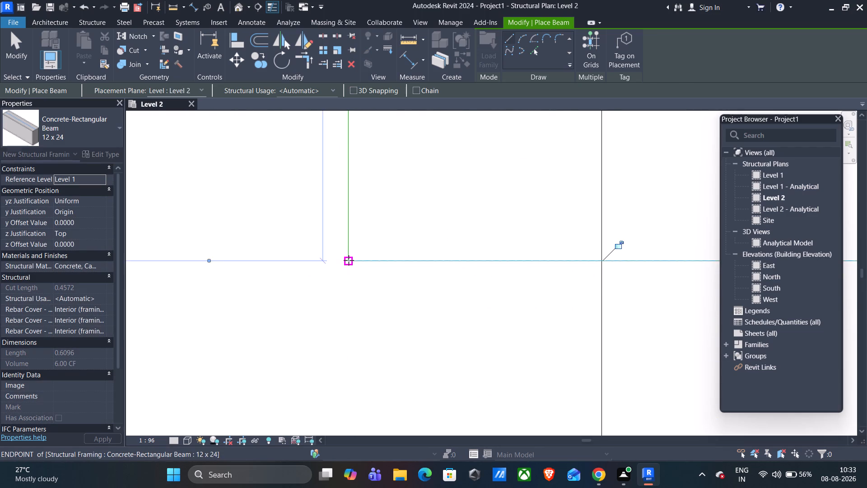
Place a 12 x 24 concrete beam along the west edge, from the southwest corner column's centre to the northwest corner column's centre.
scroll(349, 260, "down", 13)
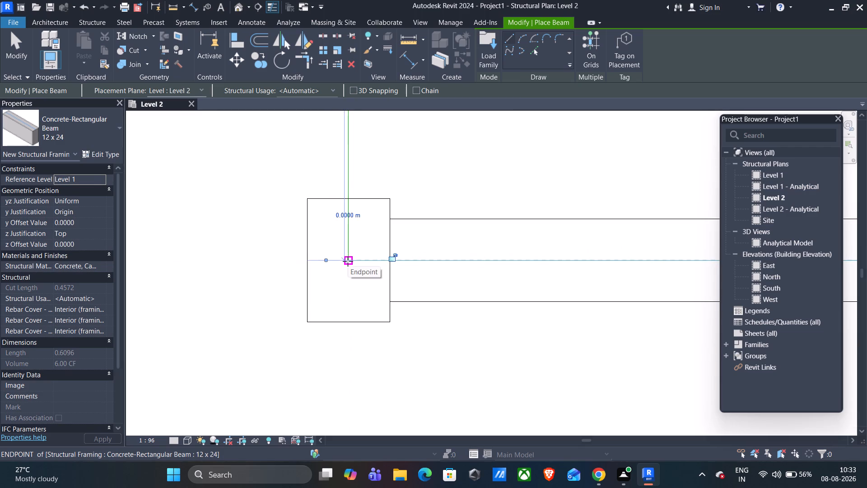
left_click(348, 261)
scroll(348, 261, "down", 15)
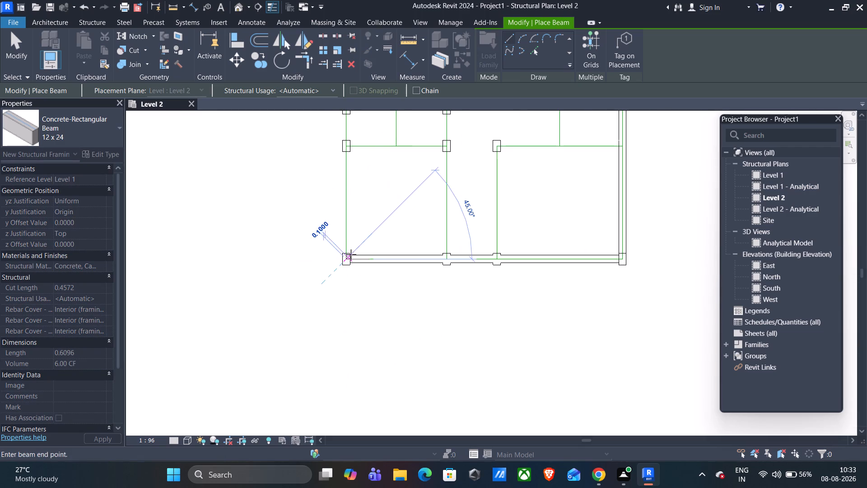
scroll(351, 254, "down", 3)
scroll(337, 190, "down", 4)
middle_click_drag(356, 192, 348, 233)
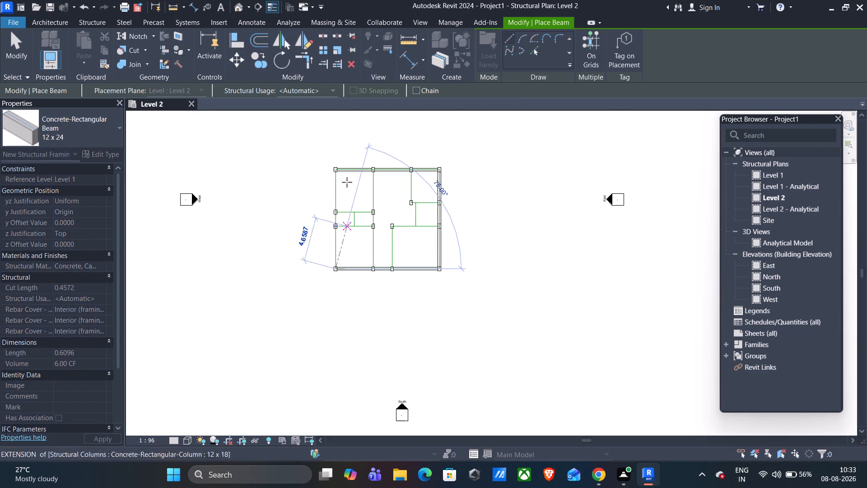
scroll(339, 173, "up", 19)
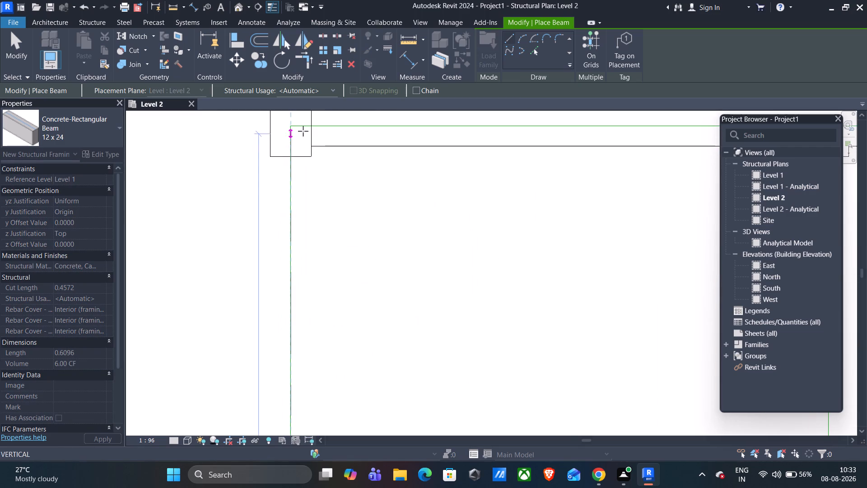
left_click(292, 126)
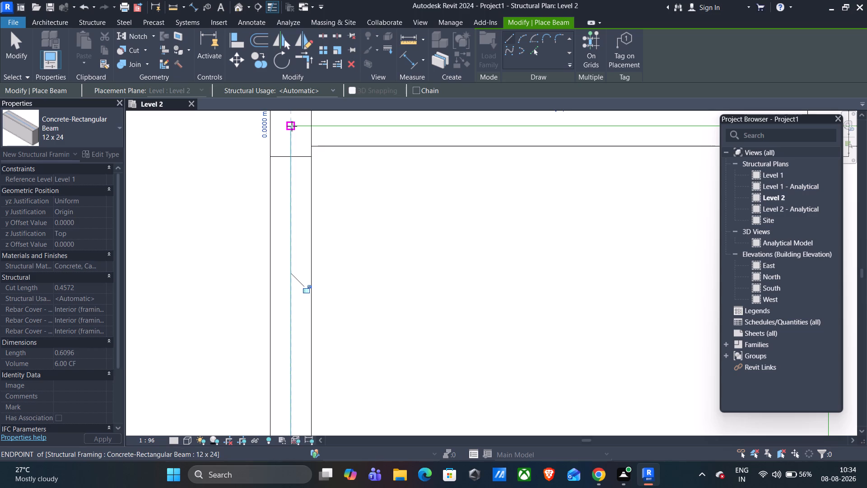
Place a 12 x 24 concrete beam along the full-height interior line, from the north edge column 4 m east of the northwest corner to the south edge column.
scroll(399, 228, "down", 10)
scroll(481, 295, "down", 1)
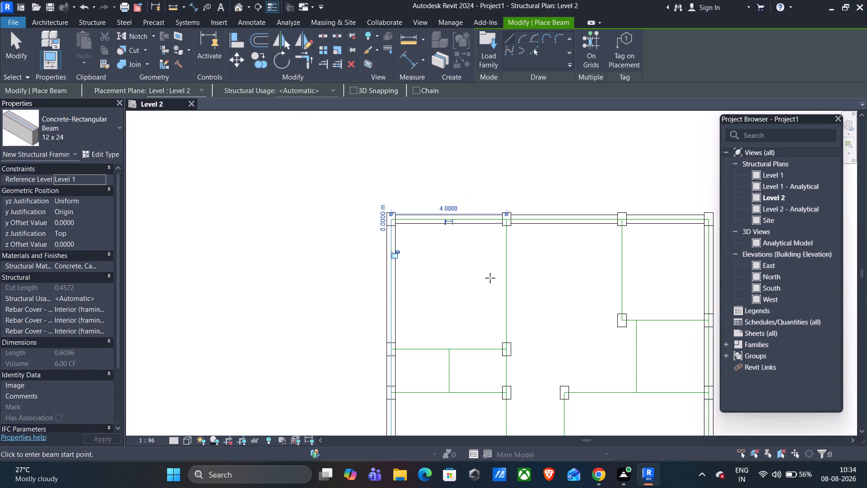
scroll(508, 219, "up", 19)
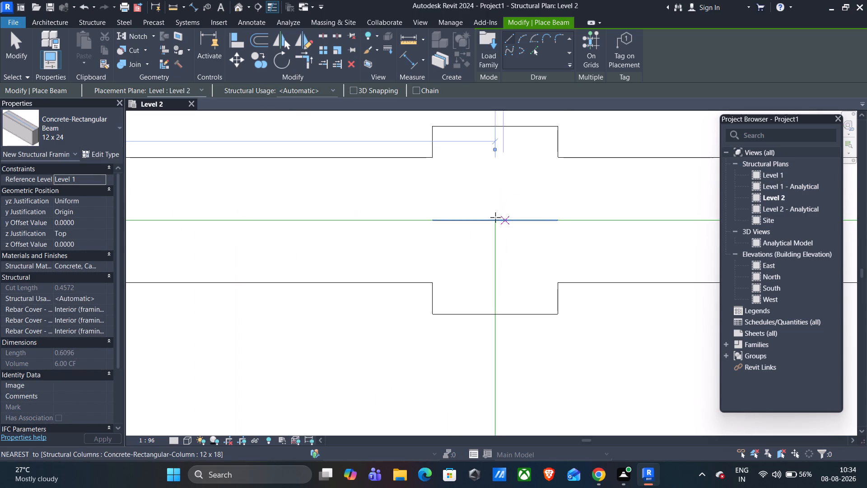
left_click(495, 221)
scroll(495, 222, "down", 17)
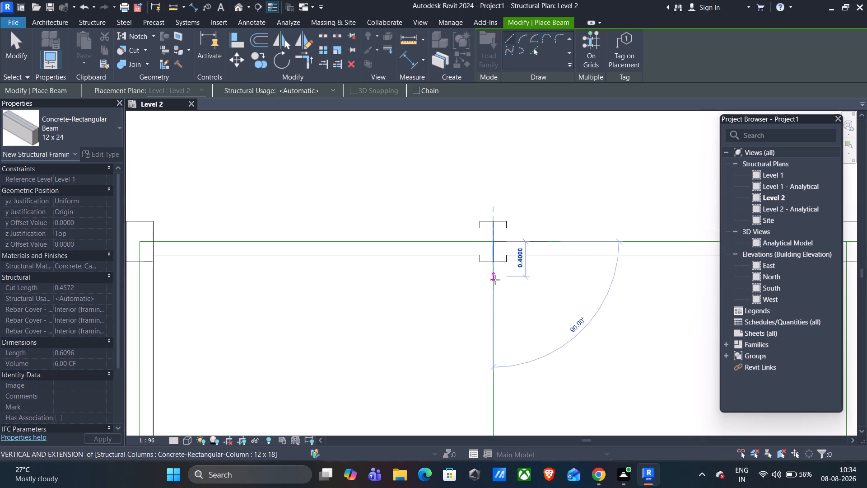
scroll(496, 300, "down", 9)
middle_click_drag(504, 340, 496, 273)
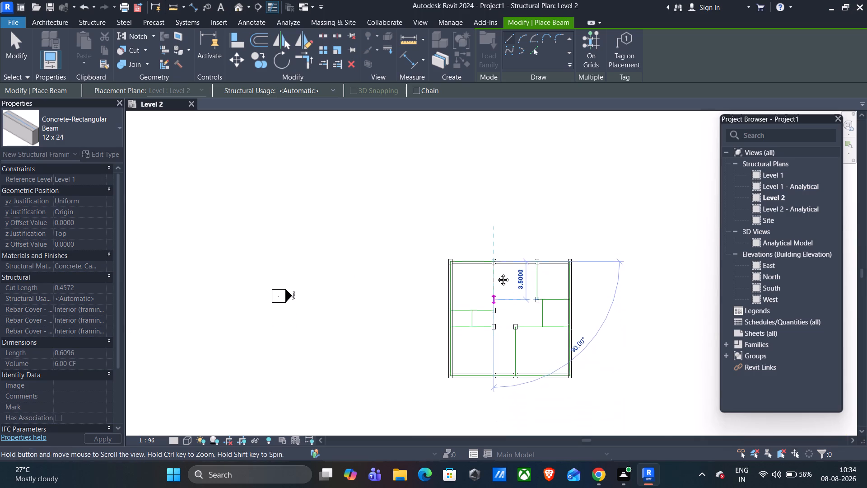
middle_click_drag(496, 273, 496, 272)
scroll(489, 339, "up", 19)
scroll(491, 381, "down", 3)
middle_click_drag(491, 379, 491, 346)
left_click(499, 383)
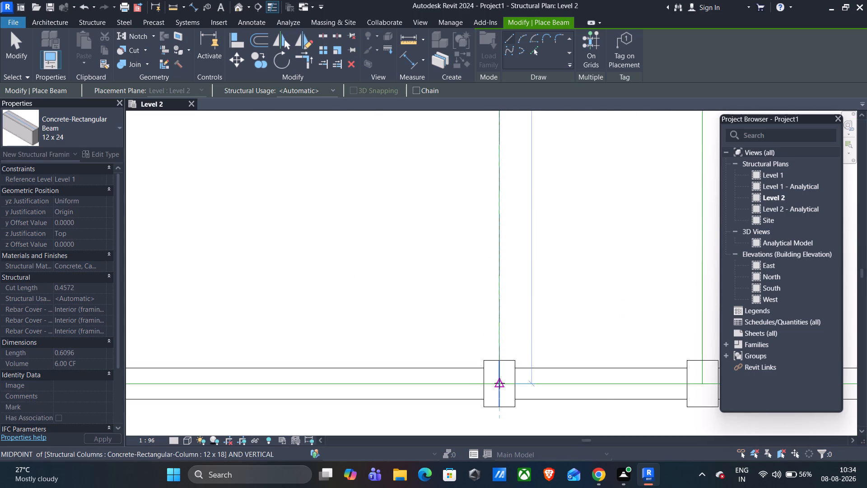
Place a 4.5 m long 12 x 24 concrete beam from the south edge's second intermediate column north to the freestanding interior column's centre.
scroll(589, 326, "down", 10)
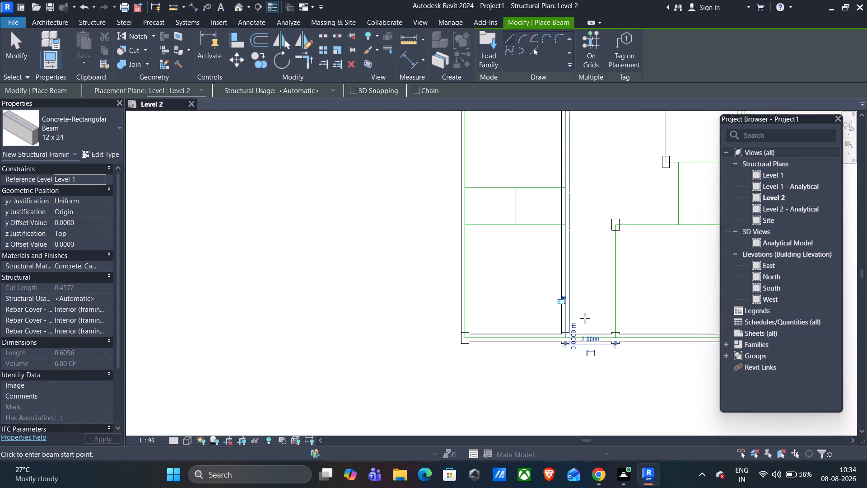
scroll(587, 289, "down", 3)
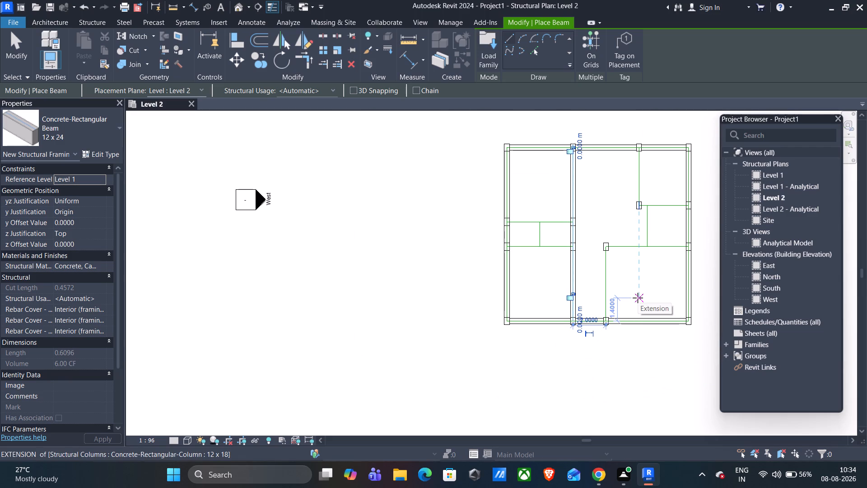
scroll(604, 320, "up", 11)
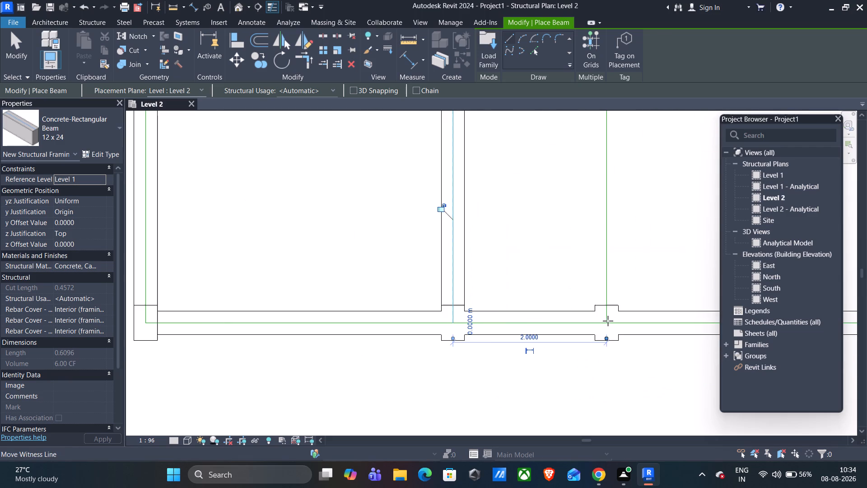
left_click(606, 324)
scroll(606, 318, "down", 9)
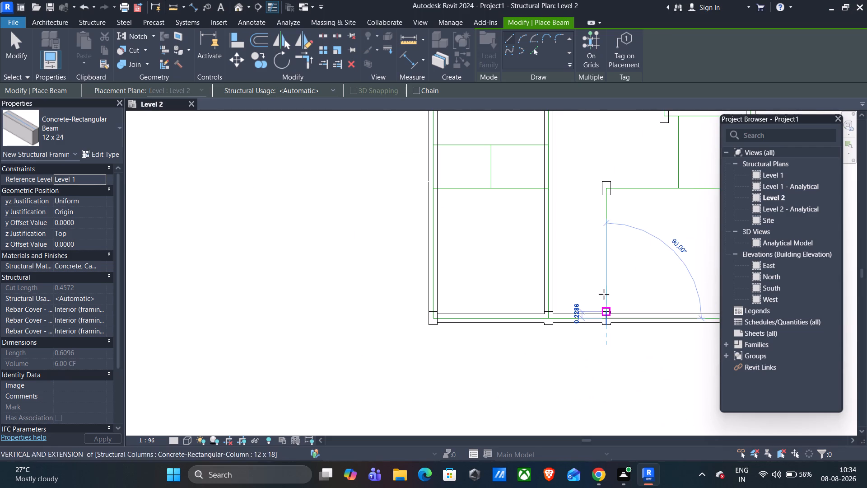
scroll(607, 218, "up", 6)
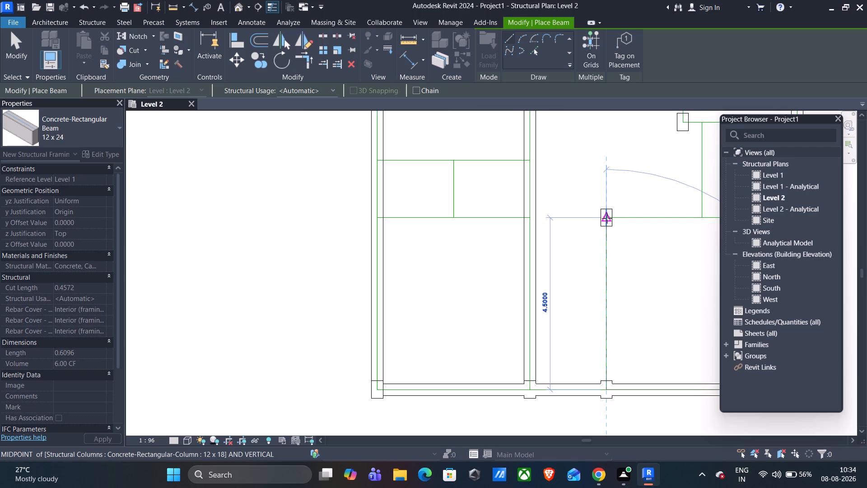
scroll(607, 218, "up", 15)
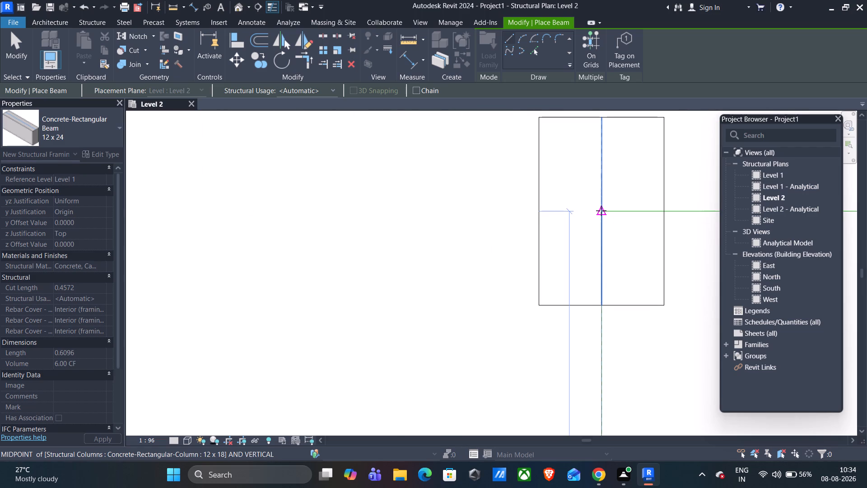
left_click(601, 211)
Place a 5 m long 12 x 24 concrete beam from that interior column's centre east to the east edge column.
left_click(604, 211)
scroll(604, 211, "down", 3)
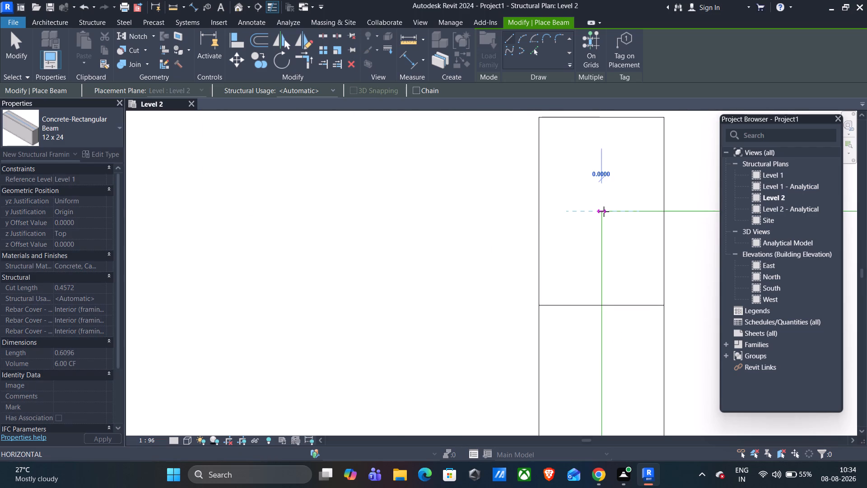
scroll(604, 211, "down", 11)
middle_click_drag(663, 221, 315, 262)
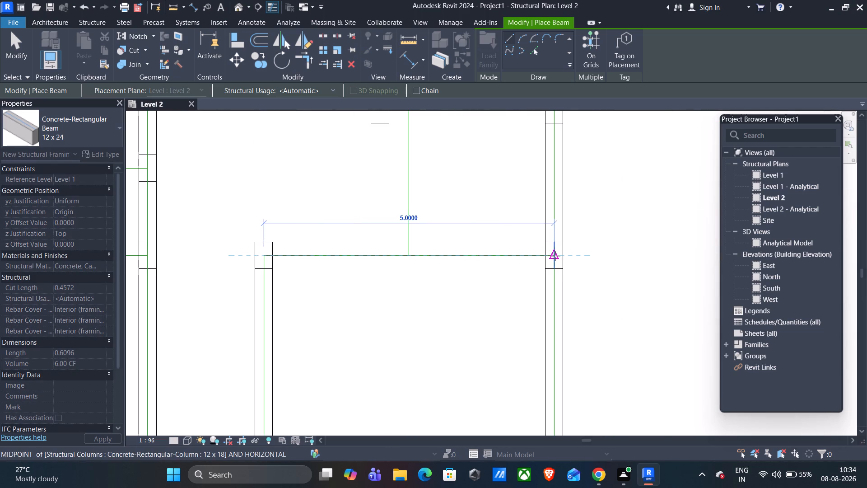
left_click(555, 256)
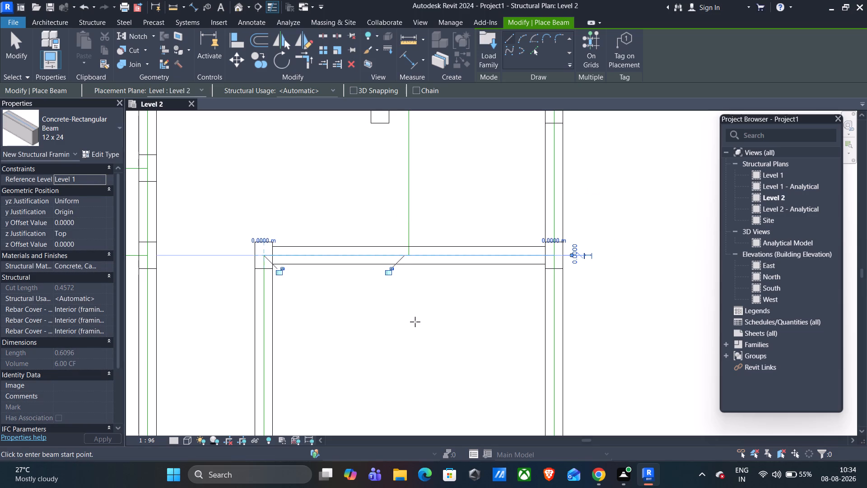
Place a 12 x 24 concrete beam from the north edge's second intermediate column south to the northeast room's interior corner column.
scroll(406, 326, "down", 7)
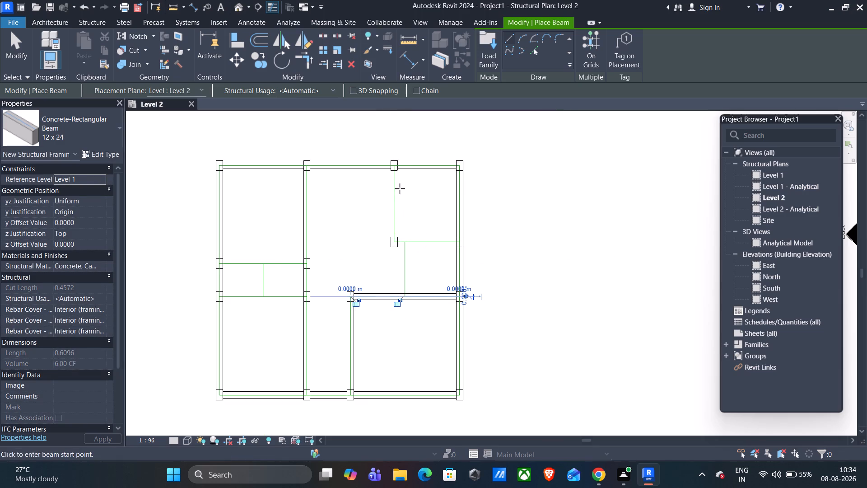
left_click(393, 166)
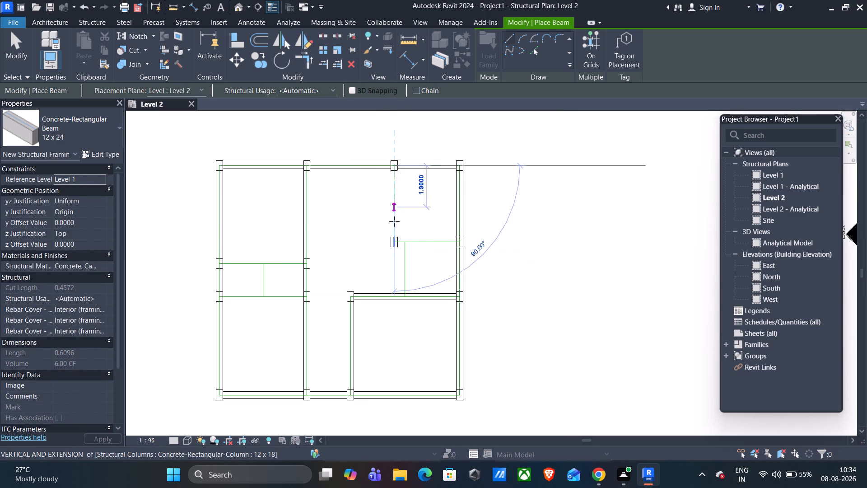
scroll(395, 240, "up", 14)
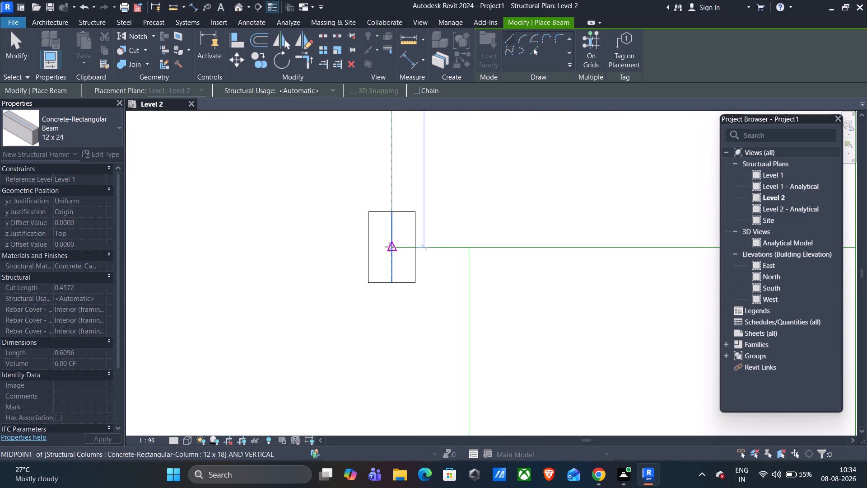
left_click(390, 248)
Place a 3 m long 12 x 24 concrete beam along the northeast room's south line, from the east edge column to the interior corner column.
scroll(428, 247, "down", 8)
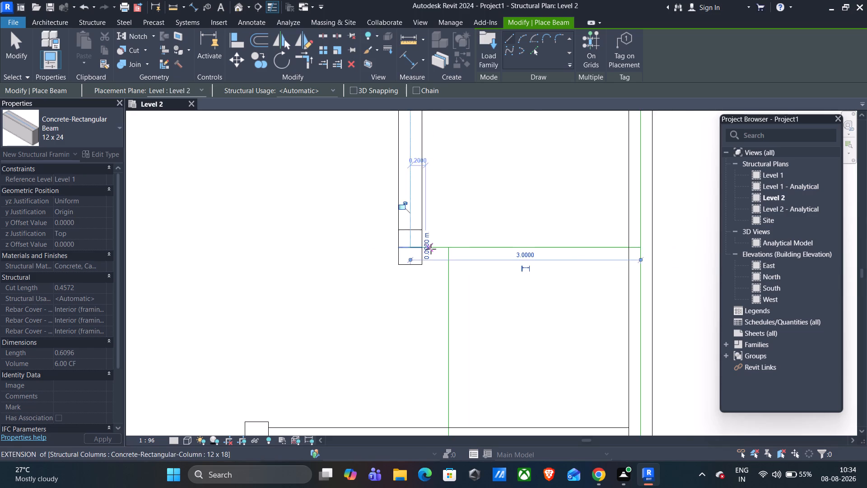
scroll(431, 249, "down", 2)
scroll(537, 251, "up", 5)
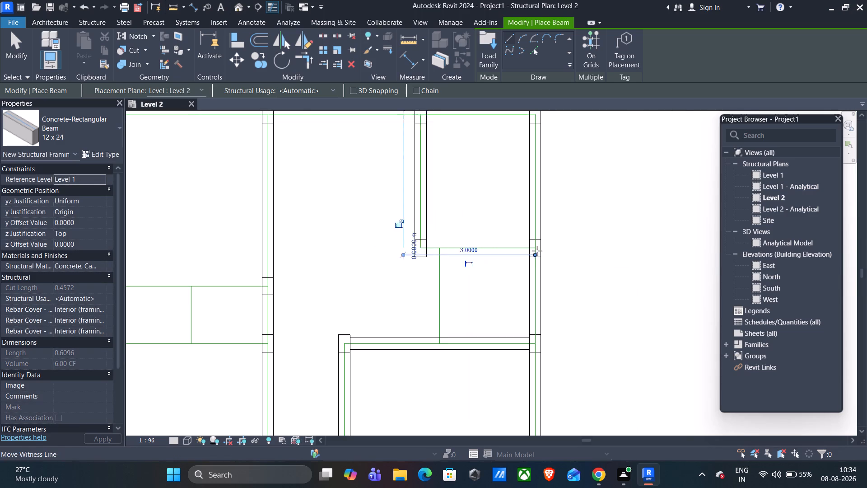
scroll(536, 249, "up", 6)
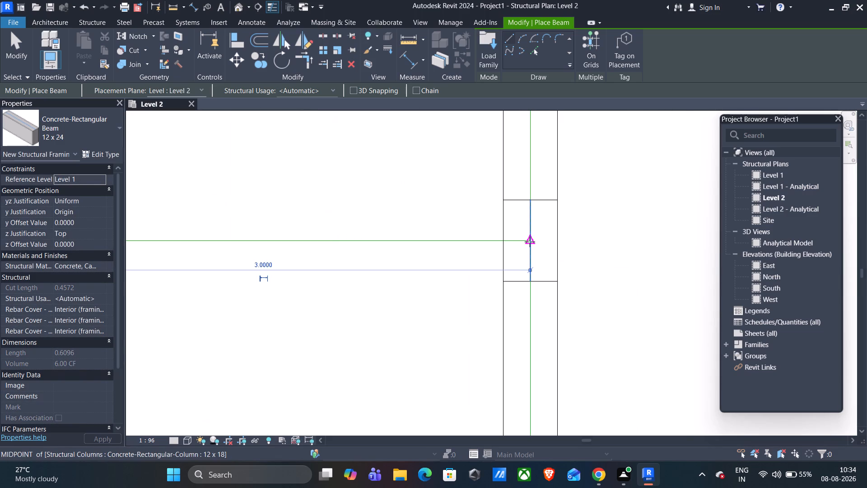
left_click(530, 242)
scroll(419, 250, "down", 8)
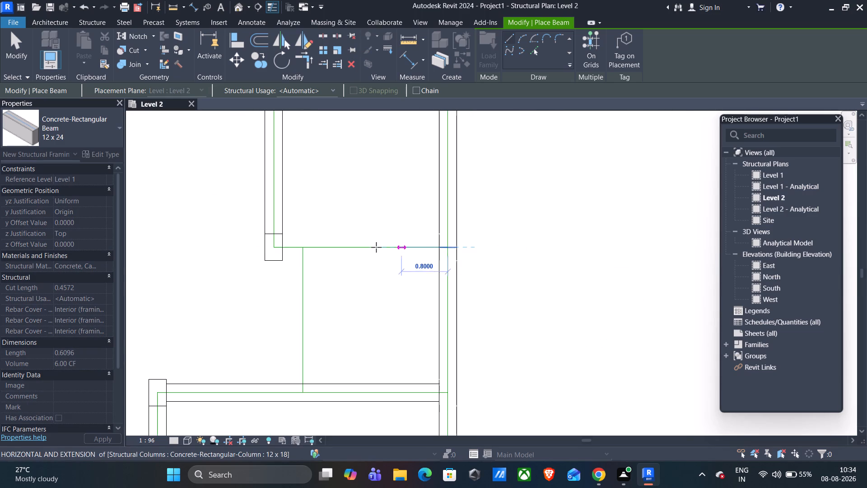
left_click(273, 248)
Place a 12 x 24 concrete beam along the west bay's northern cross line, from the west edge column to the interior column.
scroll(277, 249, "down", 5)
scroll(318, 217, "down", 4)
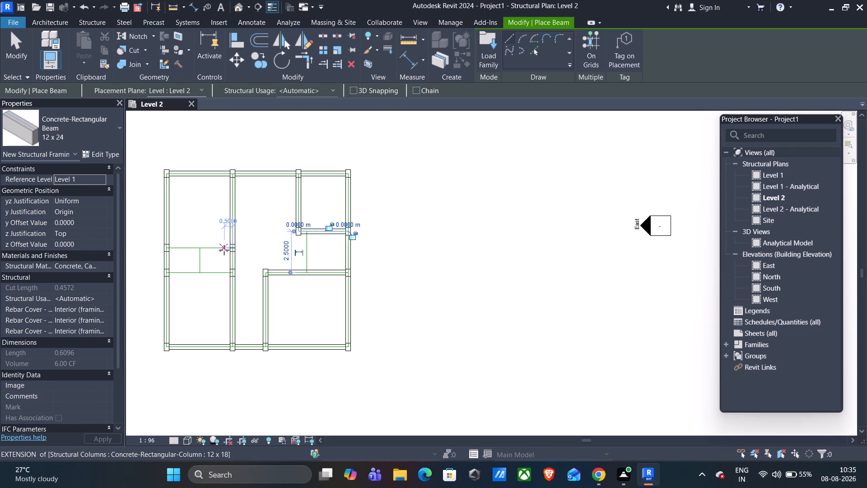
scroll(166, 227, "up", 10)
middle_click_drag(191, 281, 219, 231)
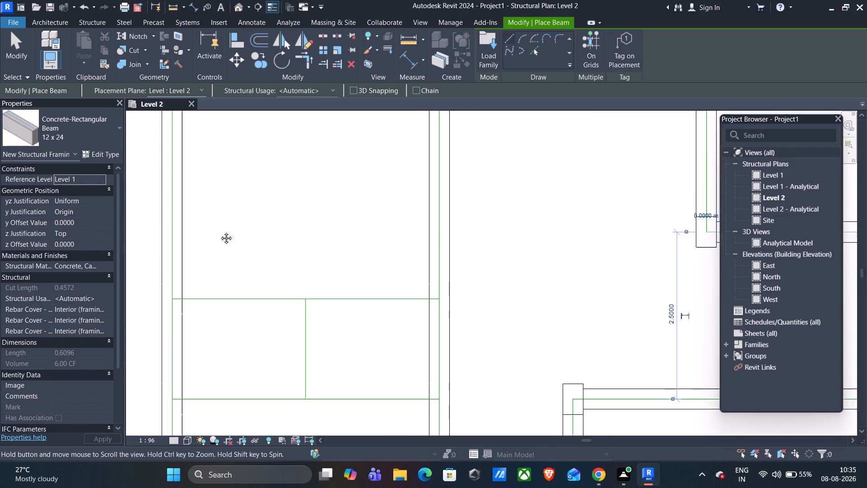
middle_click_drag(219, 231, 224, 221)
left_click(196, 251)
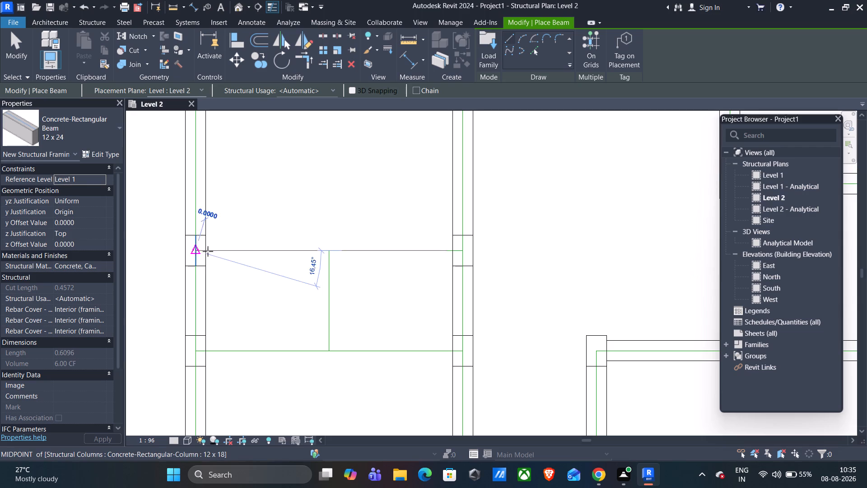
left_click(463, 250)
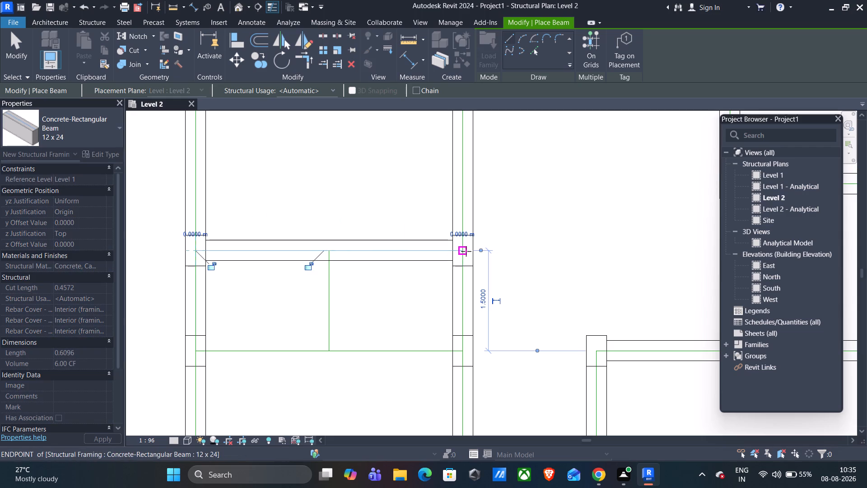
Place a 4 m long 12 x 24 concrete beam along the west bay's southern cross line, from the interior column to the west edge column.
left_click(466, 350)
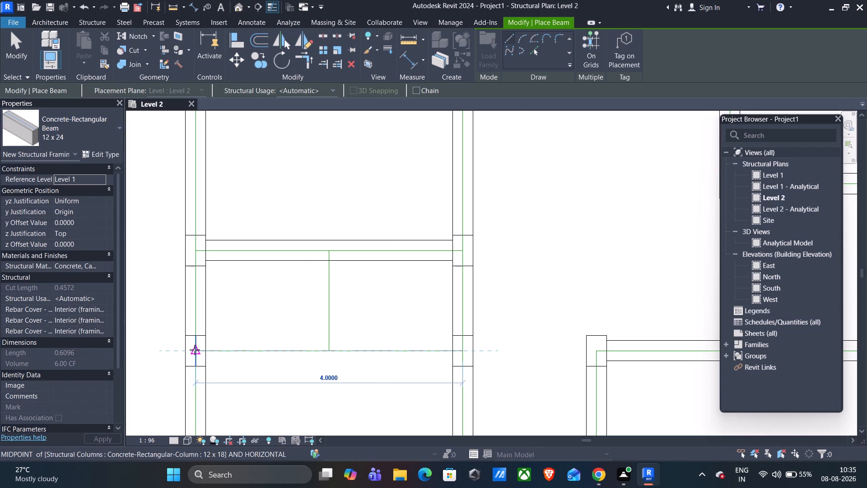
left_click(195, 350)
Place a short north-south 12 x 24 concrete beam along the dividing line midway between the west bay's two cross beams.
left_click(329, 353)
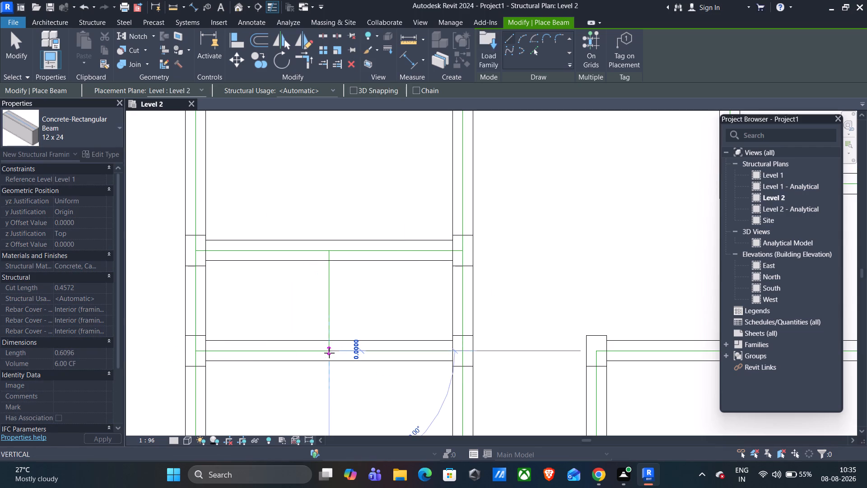
left_click(328, 254)
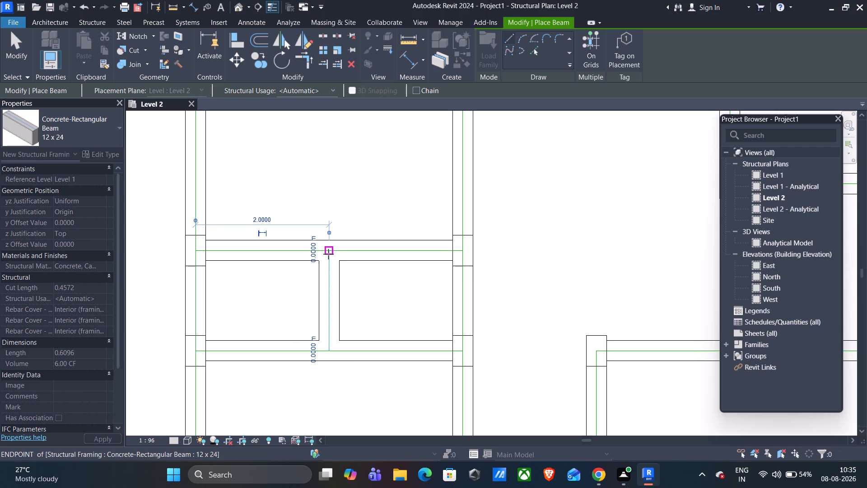
Place a north-south 12 x 24 concrete beam along the remaining dividing line between the two cross beams on the plan's east side.
scroll(329, 254, "down", 9)
scroll(478, 251, "down", 3)
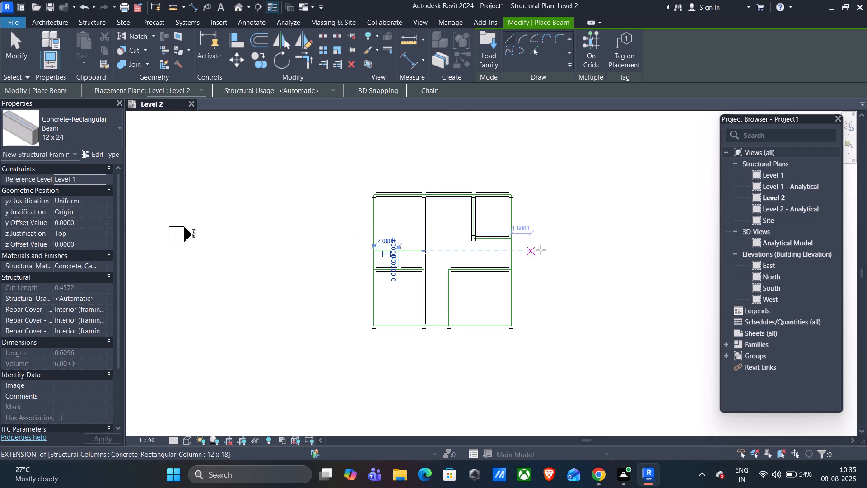
scroll(482, 240, "up", 10)
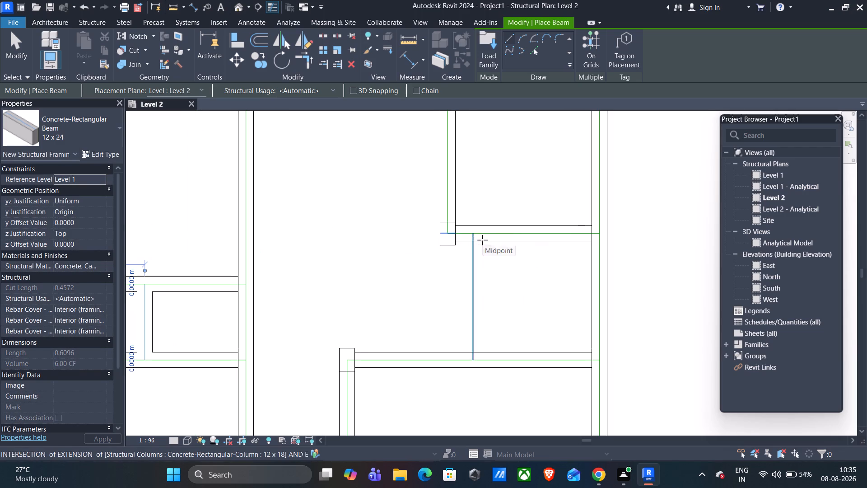
left_click(473, 234)
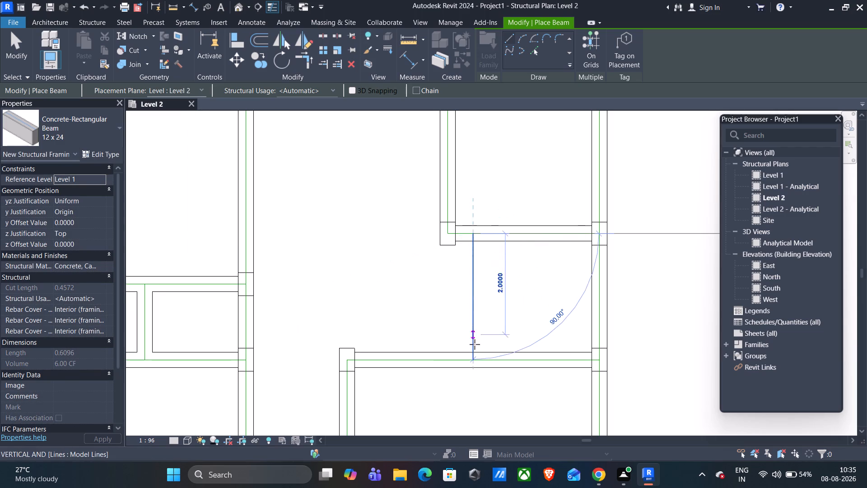
left_click(474, 359)
scroll(480, 347, "down", 4)
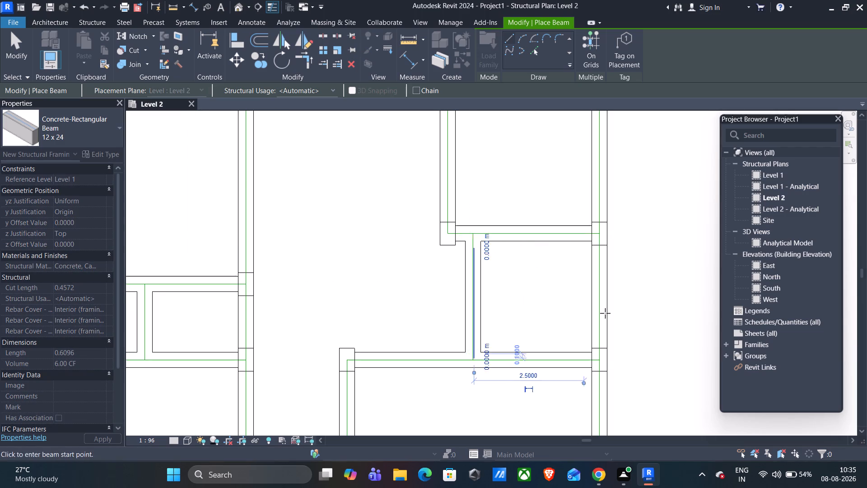
scroll(616, 295, "down", 3)
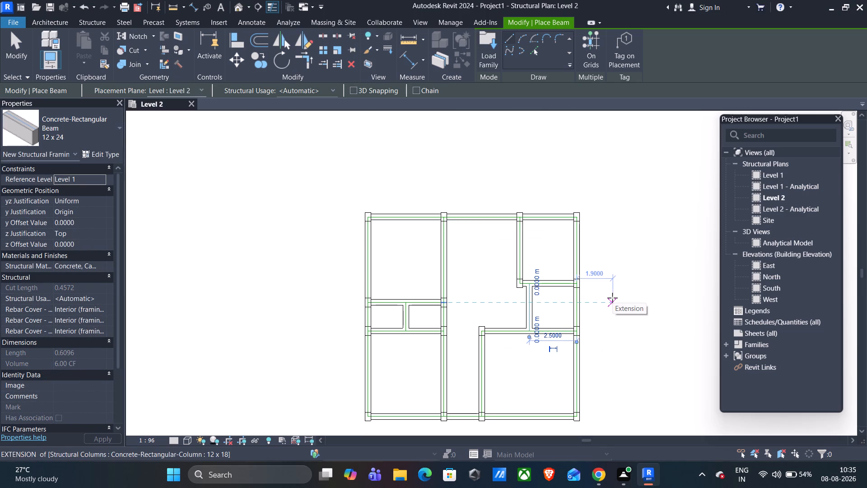
key("Escape")
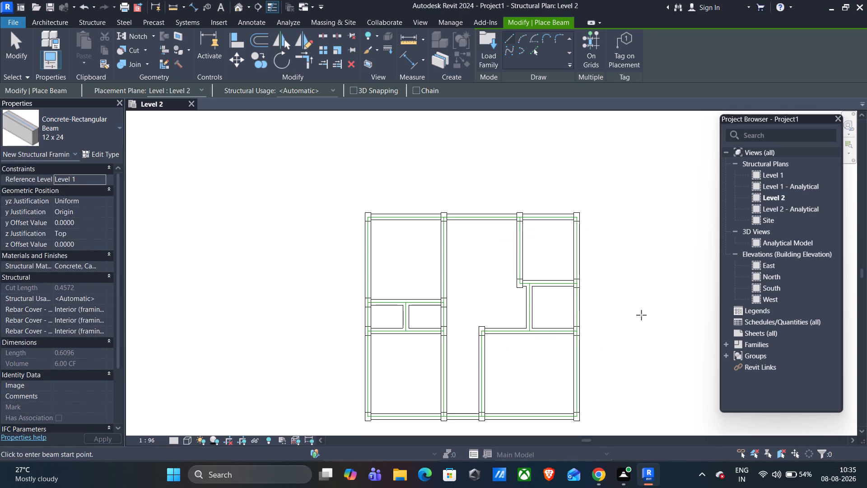
middle_click_drag(643, 353, 629, 314)
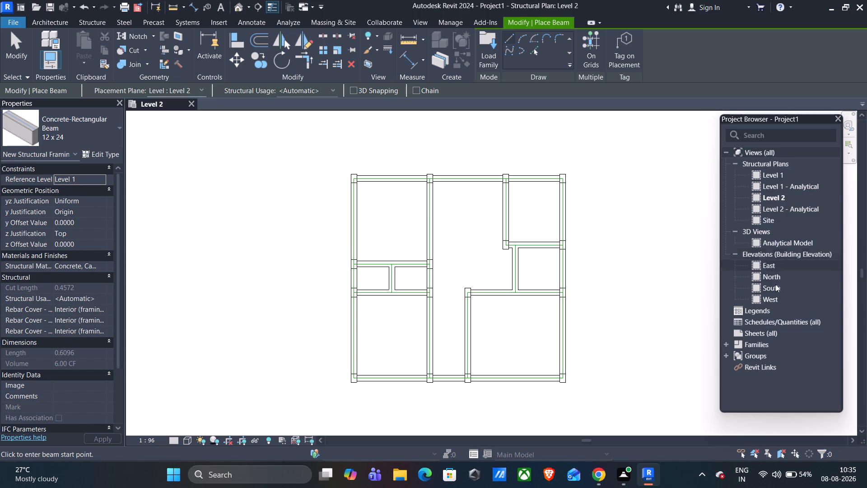
Examine the columns and beams in the South, West, North and East elevations.
double_click(784, 287)
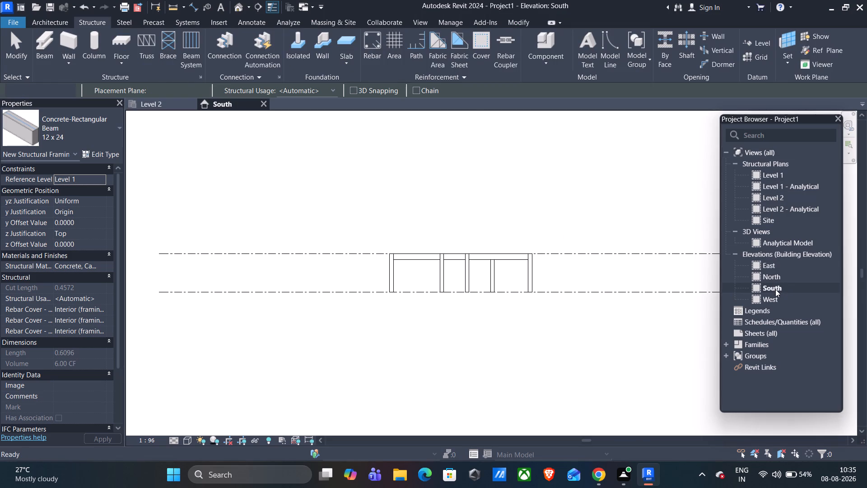
scroll(415, 306, "up", 5)
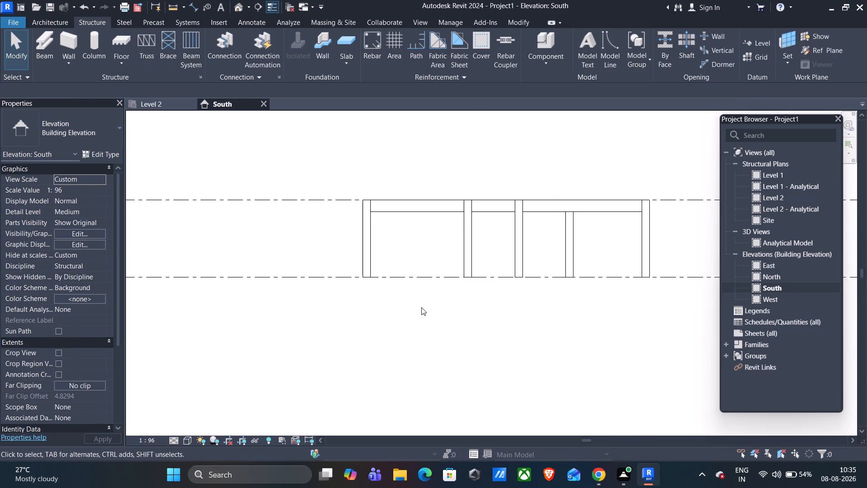
scroll(503, 307, "down", 2)
middle_click_drag(569, 299, 469, 299)
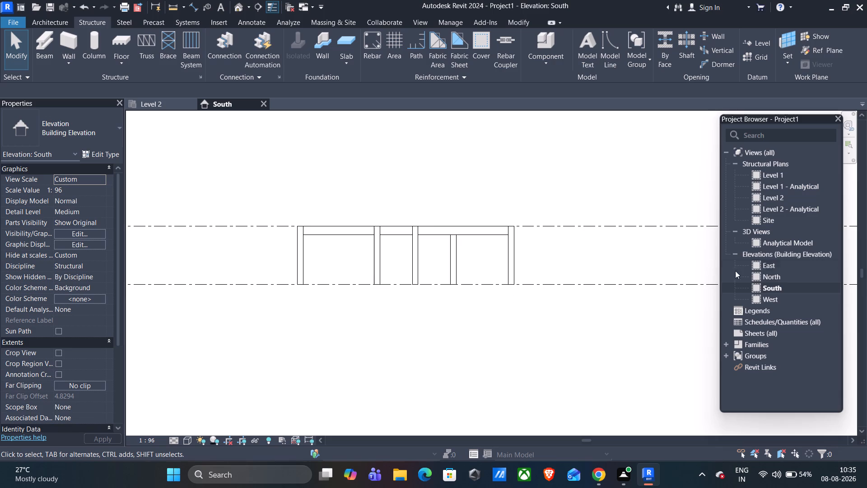
double_click(771, 300)
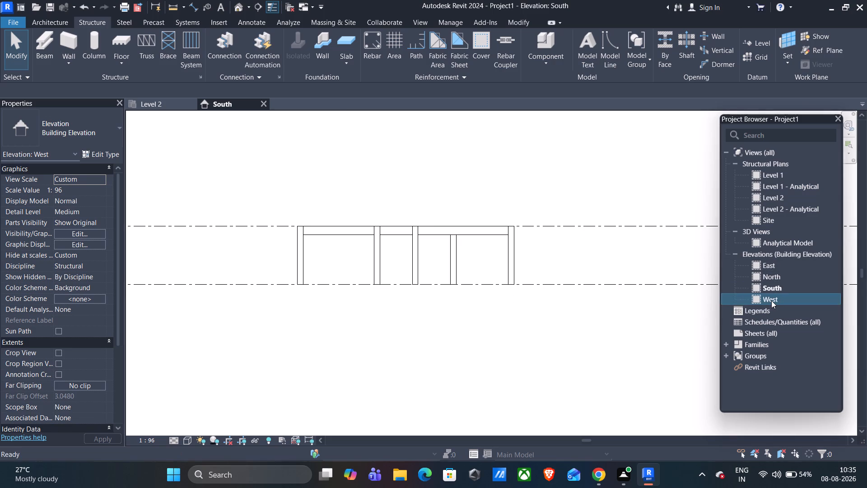
double_click(772, 274)
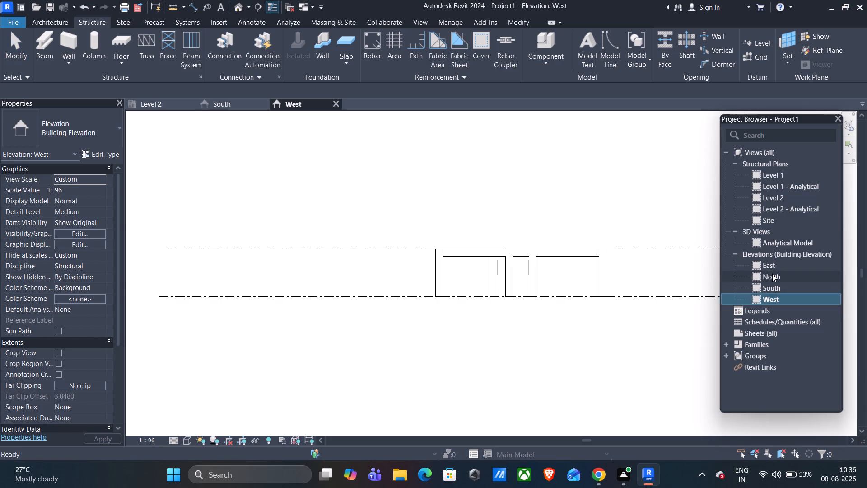
double_click(767, 262)
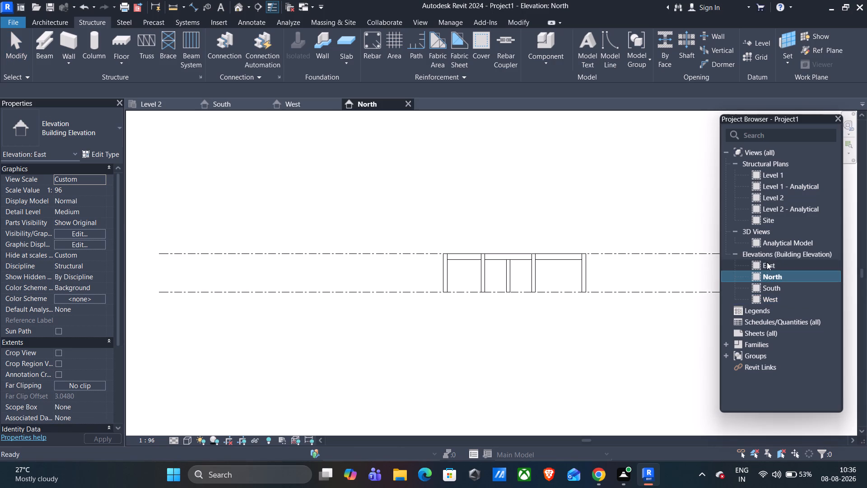
scroll(523, 312, "up", 3)
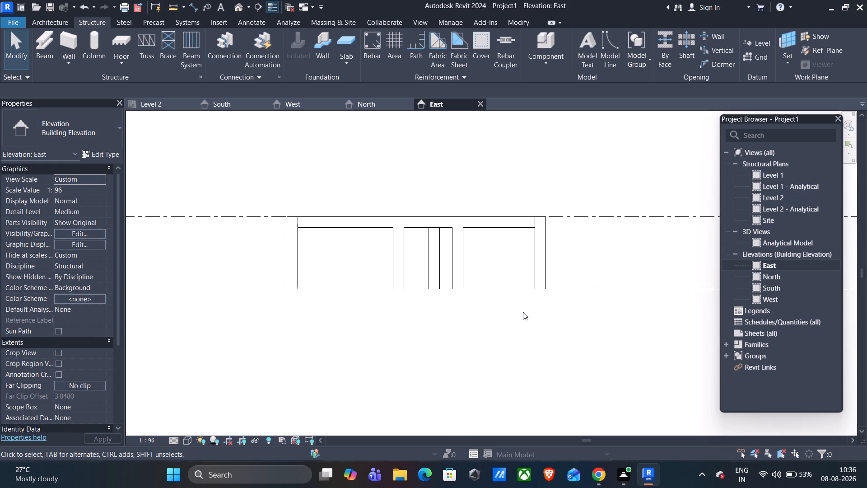
scroll(523, 312, "up", 2)
scroll(506, 321, "down", 2)
middle_click_drag(417, 324, 445, 327)
In the Level 2 plan, draw a 3 m model line southward along the corridor's centre, starting level with the southeast room's northern beam line.
left_click(150, 104)
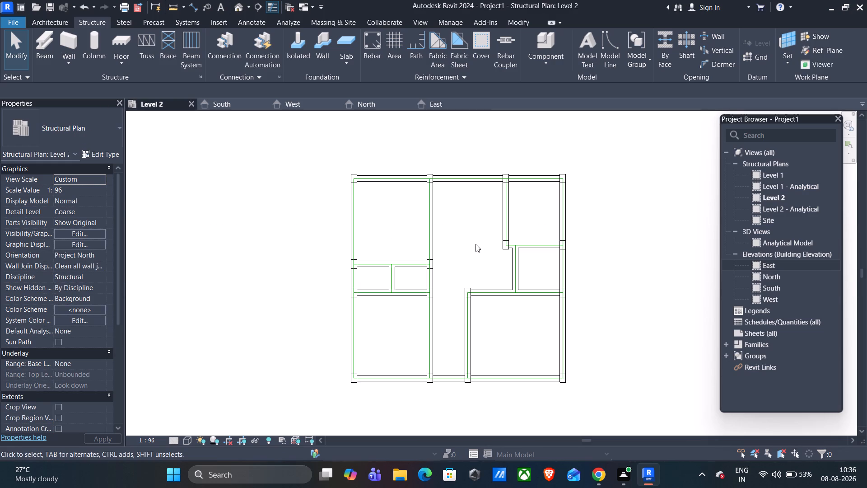
scroll(474, 243, "up", 1)
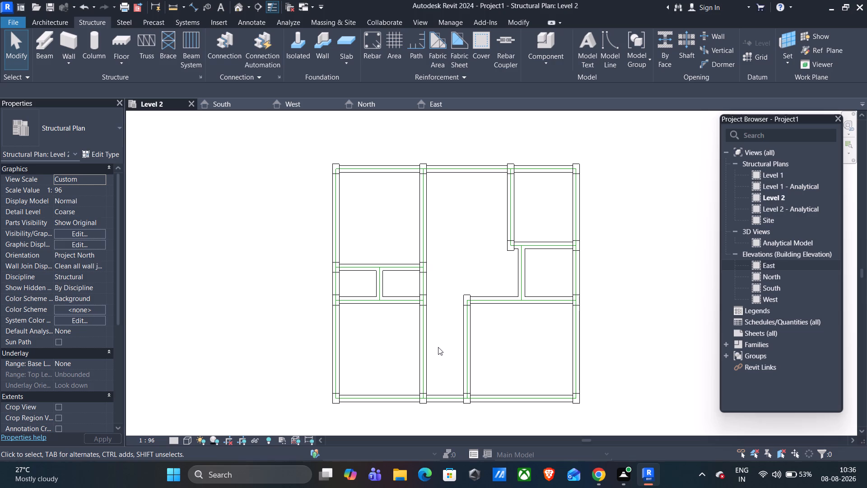
scroll(436, 349, "up", 3)
middle_click_drag(436, 350, 429, 282)
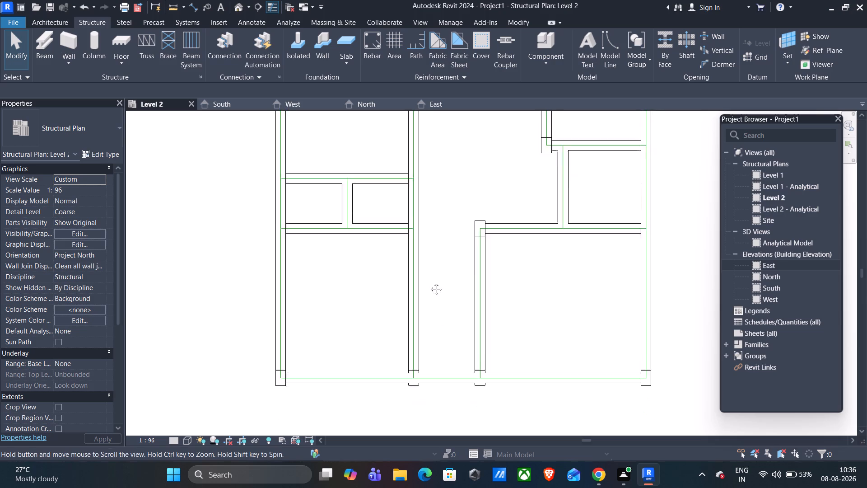
middle_click_drag(429, 282, 429, 282)
scroll(429, 294, "up", 7)
scroll(438, 306, "down", 2)
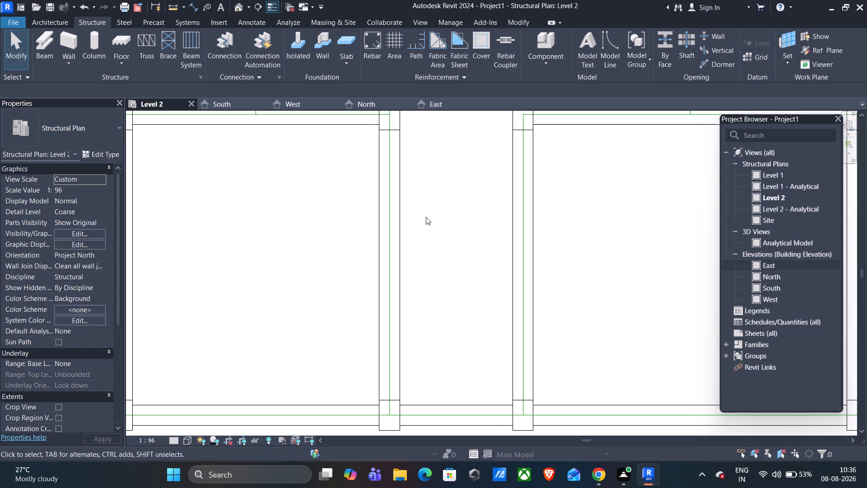
middle_click_drag(464, 220, 466, 272)
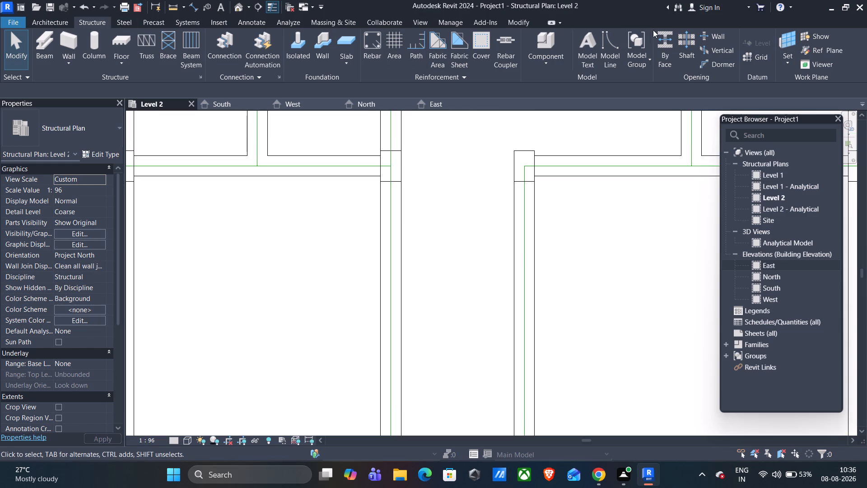
left_click(603, 45)
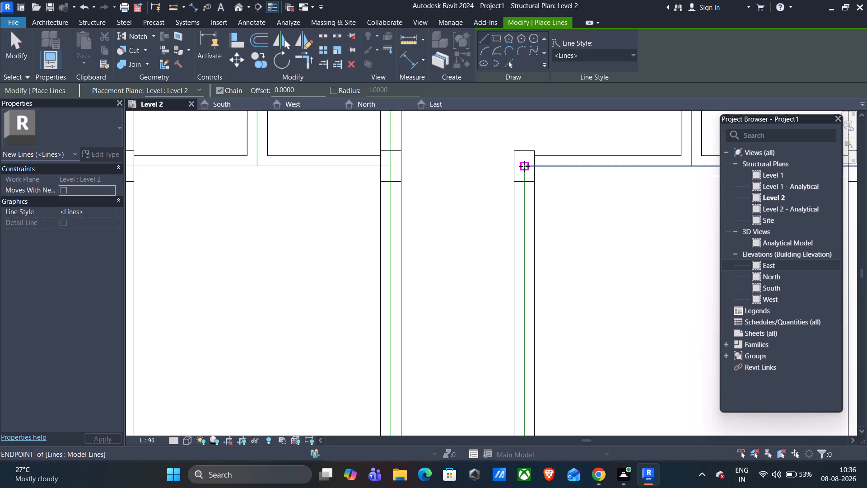
scroll(475, 216, "down", 3)
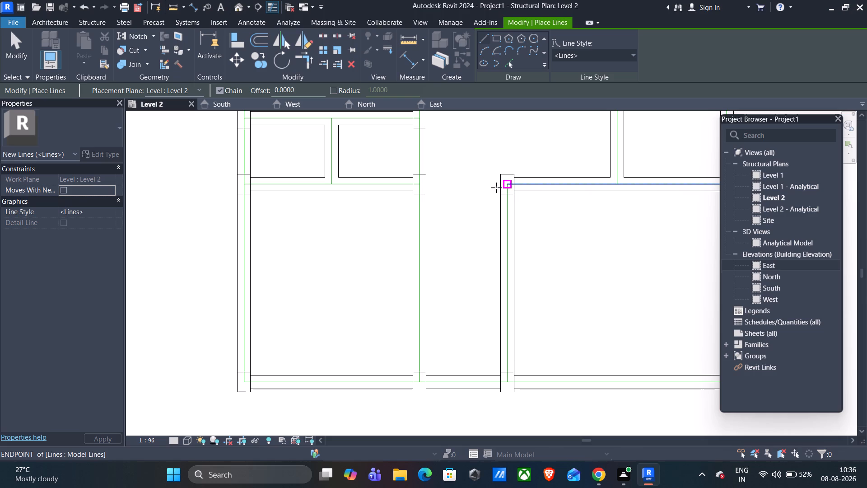
left_click(461, 183)
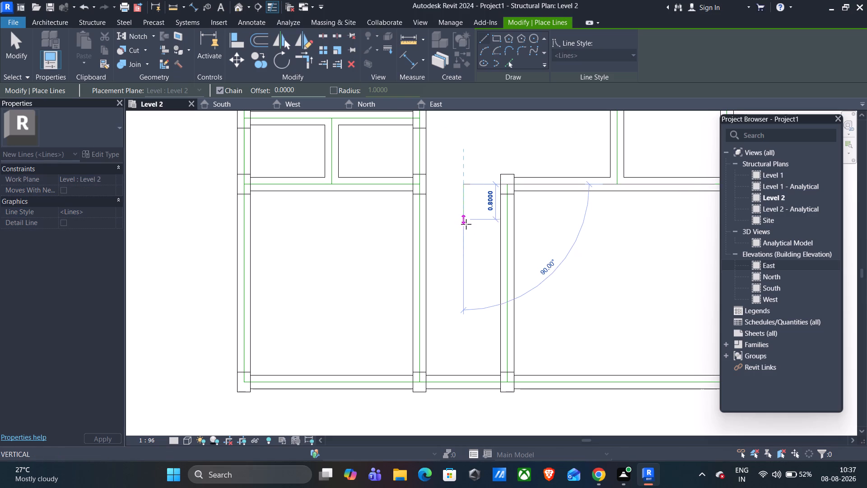
key("3")
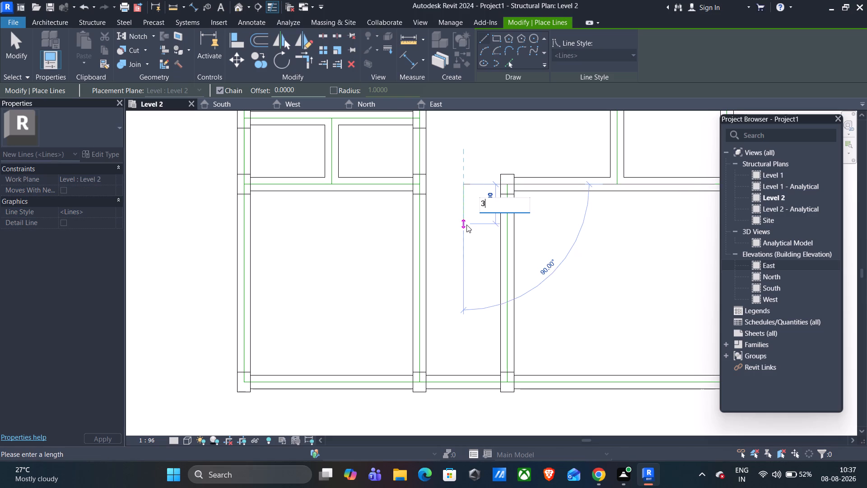
key("Return")
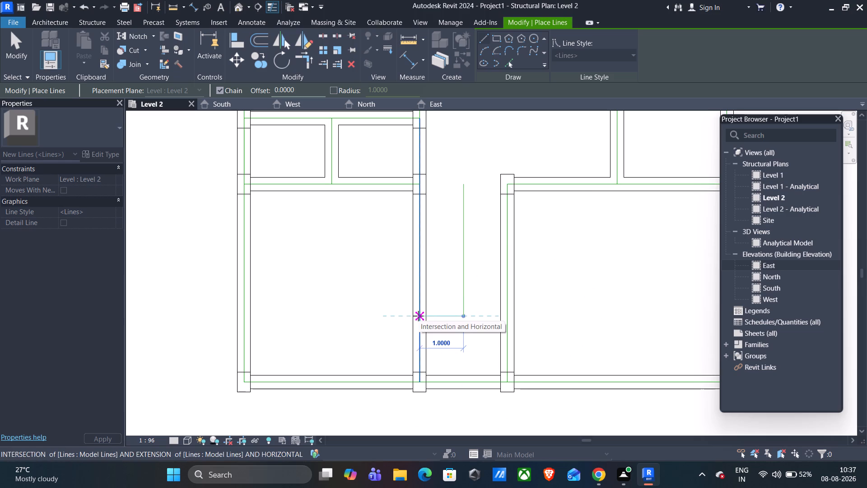
Draw an east-west model line across the corridor through the guide line's south end, reaching the beam centrelines on both sides.
left_click(418, 316)
left_click(507, 316)
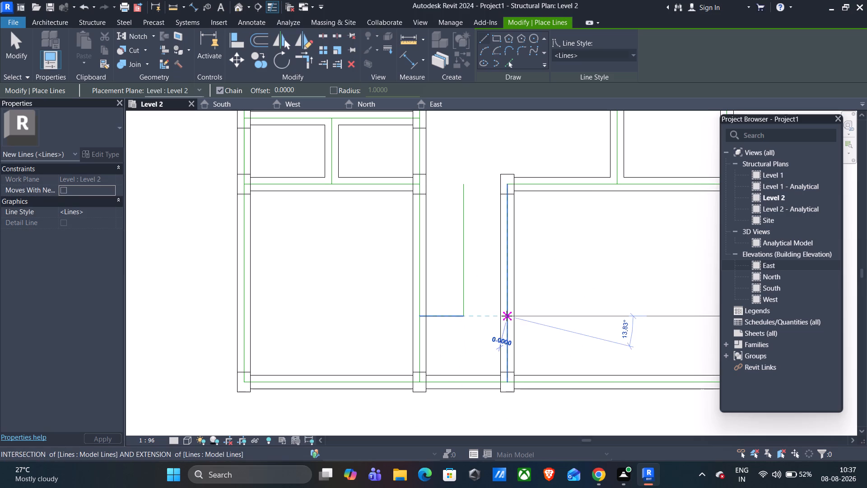
left_click(463, 316)
key("Escape")
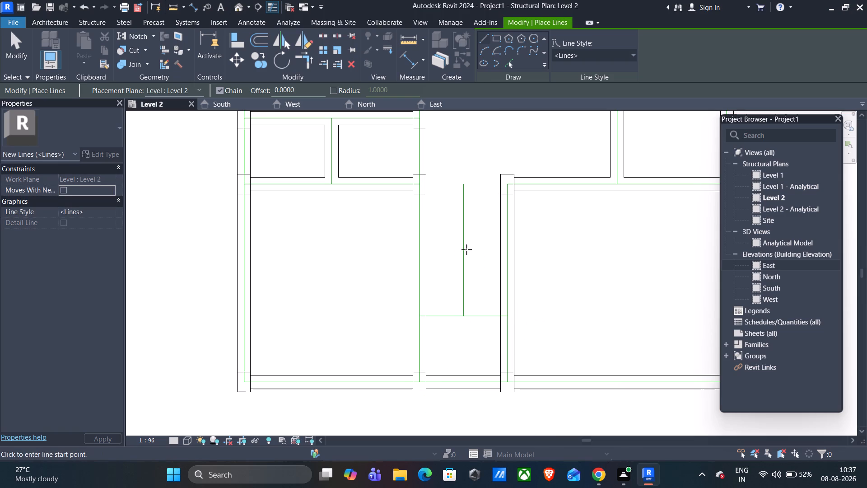
Delete the 3 m north-south guide line in the middle of the corridor.
left_click(466, 249)
key("Escape")
key("Escape")
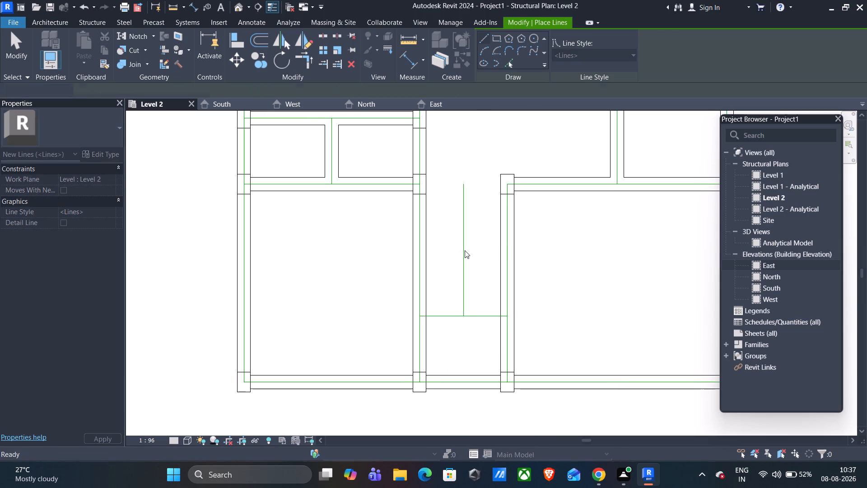
left_click(463, 251)
key("Delete")
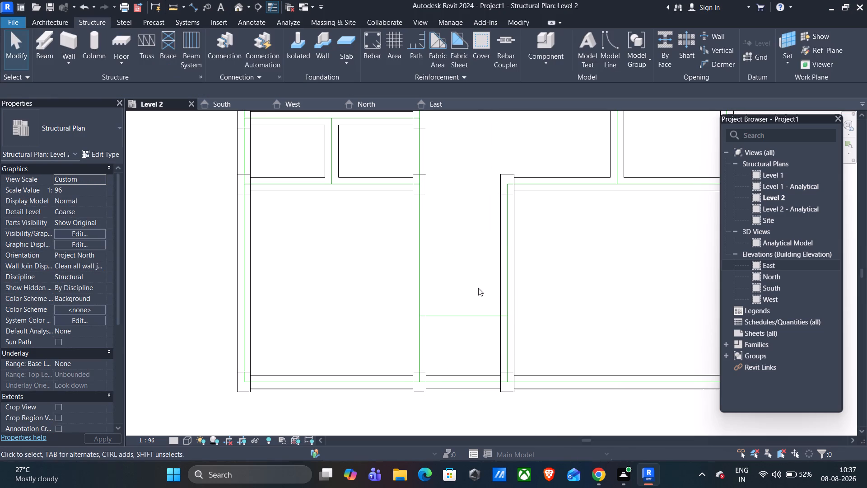
Set the h dimension of the 12 x 24 concrete rectangular beam type to 1'6".
left_click(49, 46)
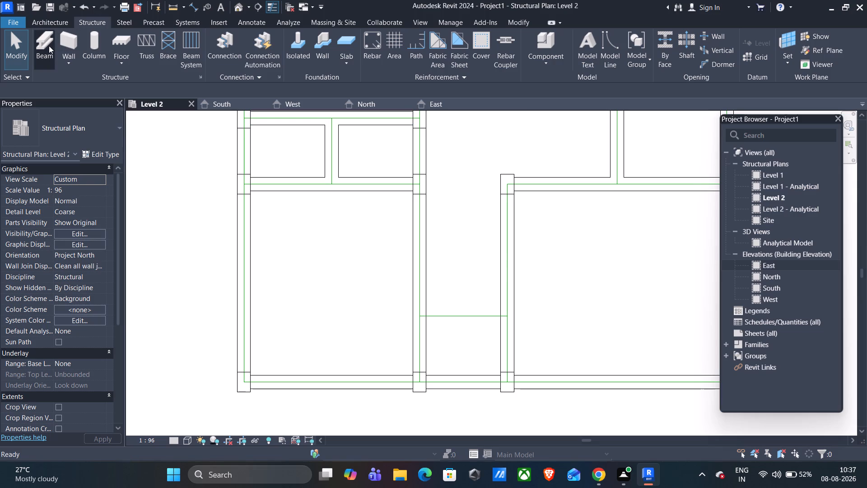
left_click(110, 151)
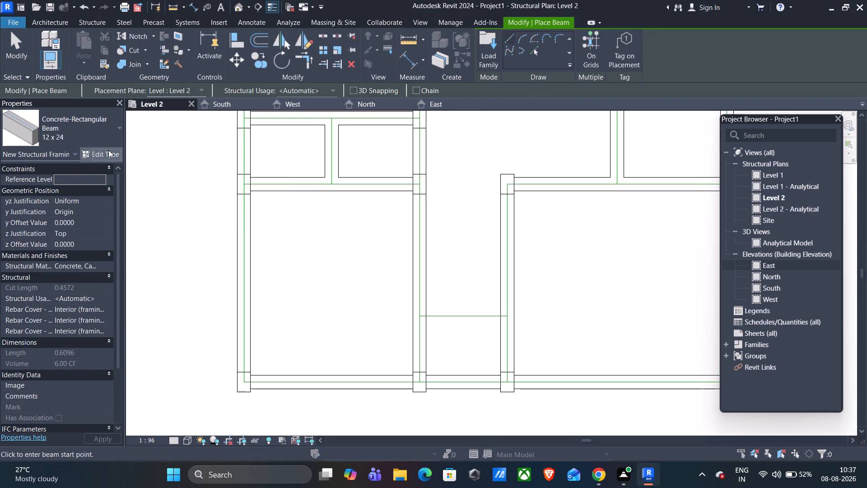
left_click_drag(448, 208, 429, 209)
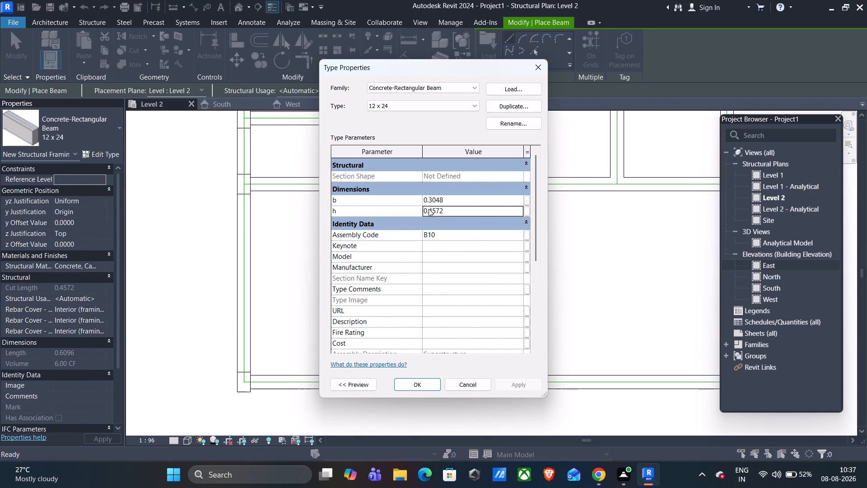
left_click_drag(429, 209, 424, 209)
left_click(446, 214)
left_click_drag(446, 214, 430, 213)
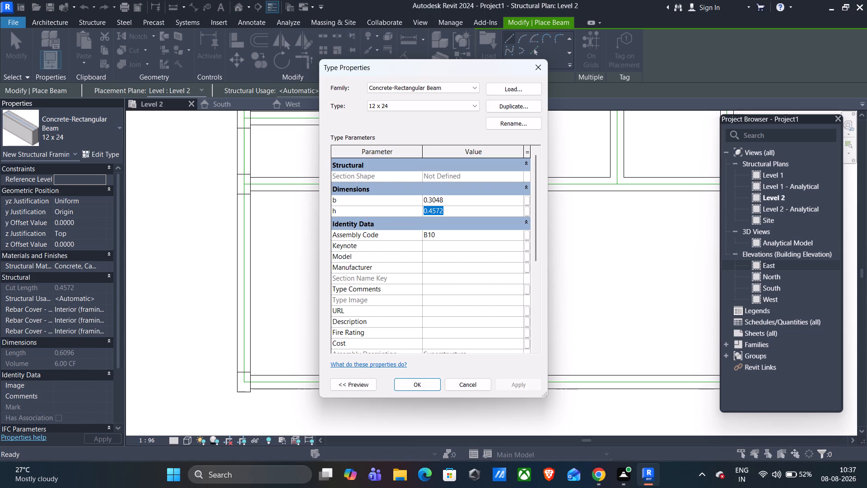
type("1'")
type("6'")
key("BackSpace")
key("shift+quotedbl")
left_click(510, 385)
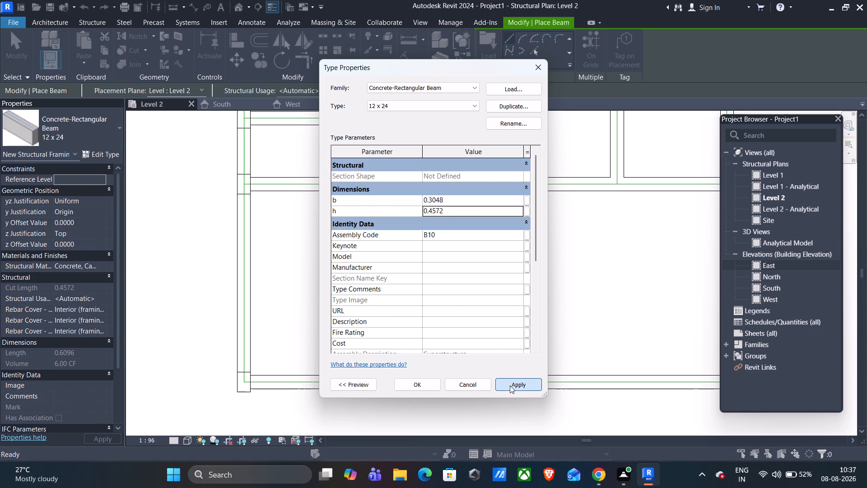
left_click(427, 385)
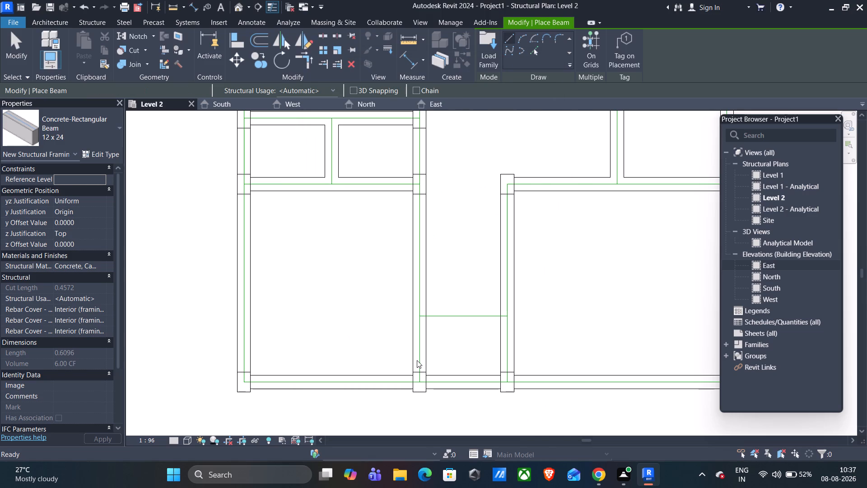
Place a 12 x 24 concrete beam along the corridor's new cross line, from the west beam centreline to the east one.
left_click(420, 317)
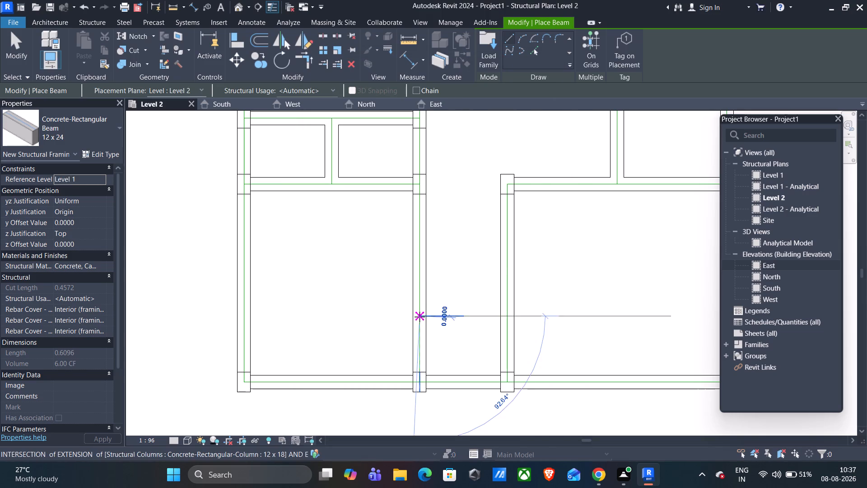
left_click(505, 316)
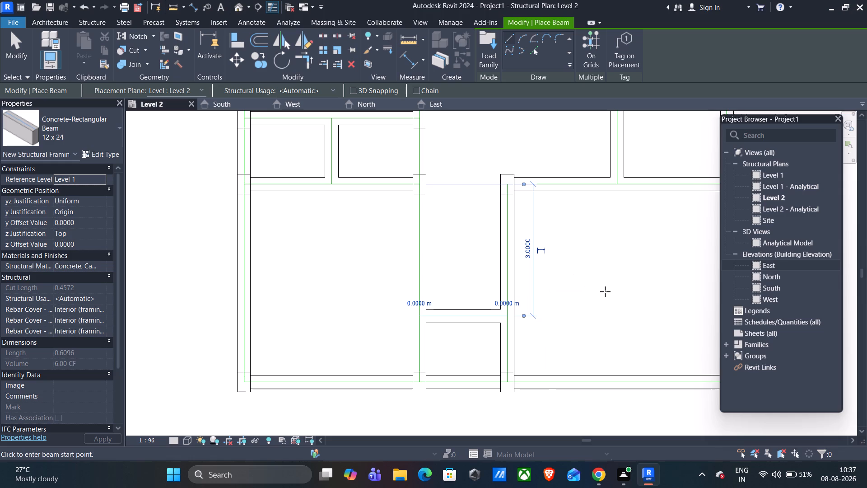
key("Escape")
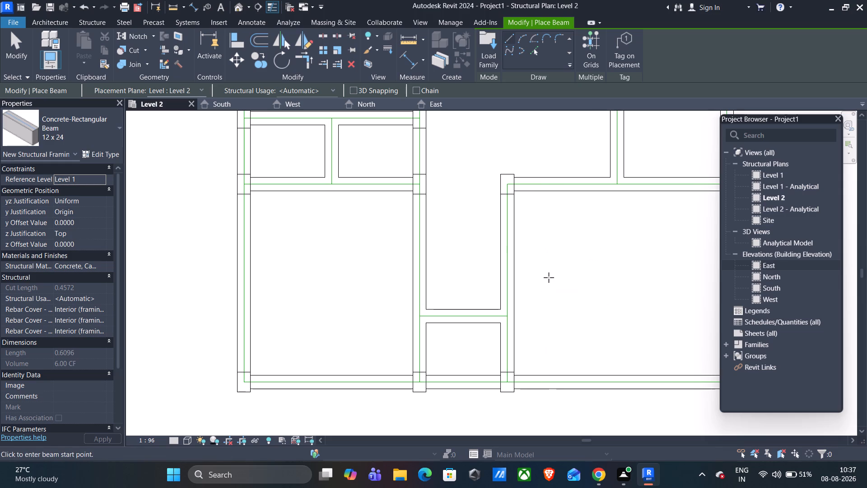
key("Escape")
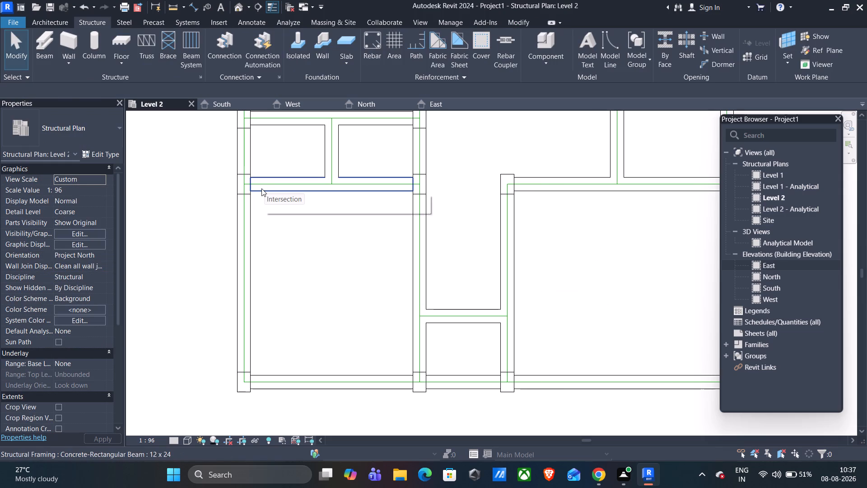
scroll(479, 223, "down", 2)
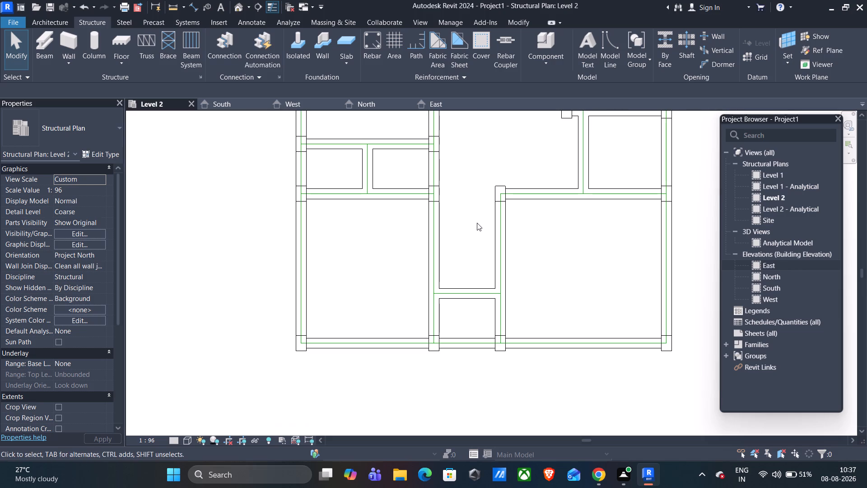
Examine the overall Level 2 framing plan and the South elevation's levels, columns and beams.
scroll(477, 223, "down", 1)
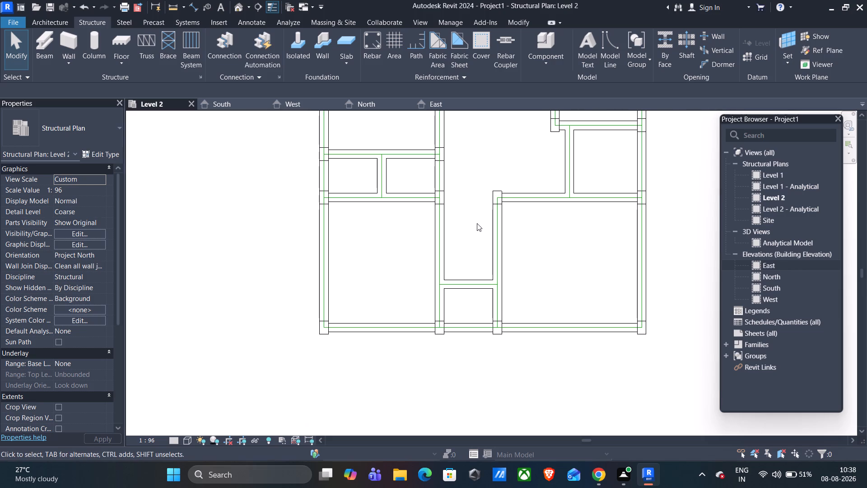
scroll(477, 223, "down", 2)
middle_click_drag(477, 223, 435, 263)
scroll(522, 267, "up", 1)
middle_click_drag(521, 268, 522, 324)
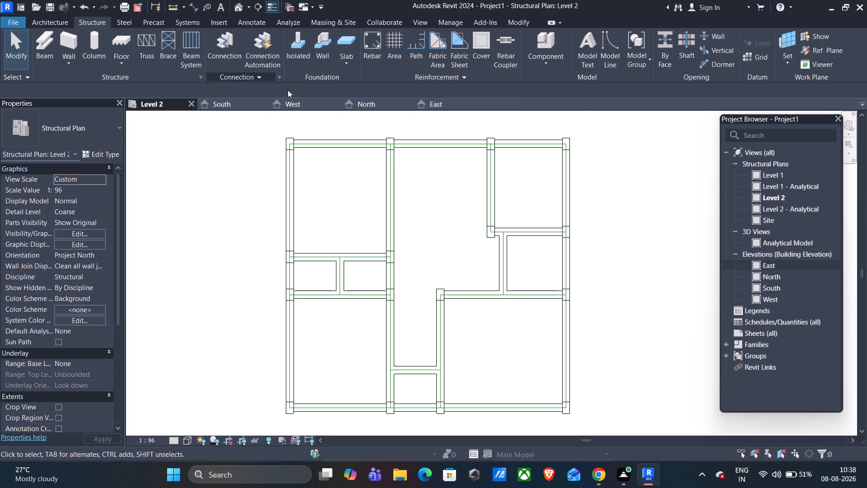
left_click(247, 103)
scroll(514, 201, "down", 5)
scroll(553, 254, "down", 1)
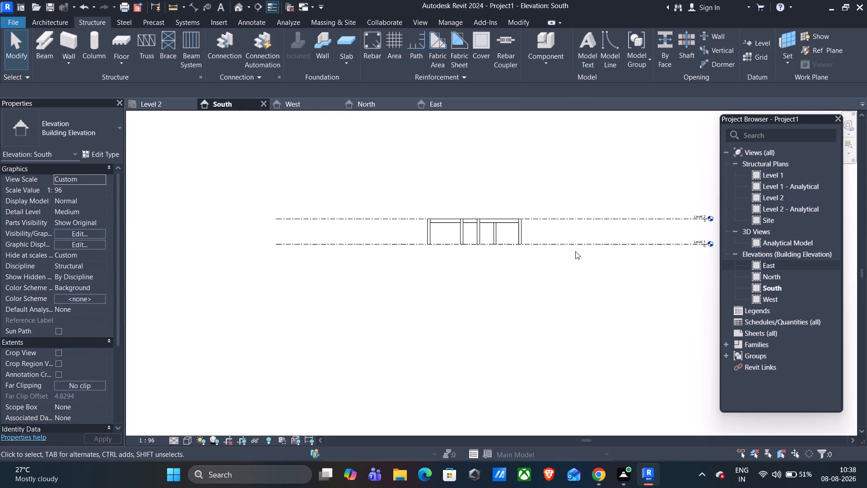
middle_click_drag(570, 267, 540, 288)
scroll(617, 256, "up", 6)
middle_click_drag(658, 254, 463, 258)
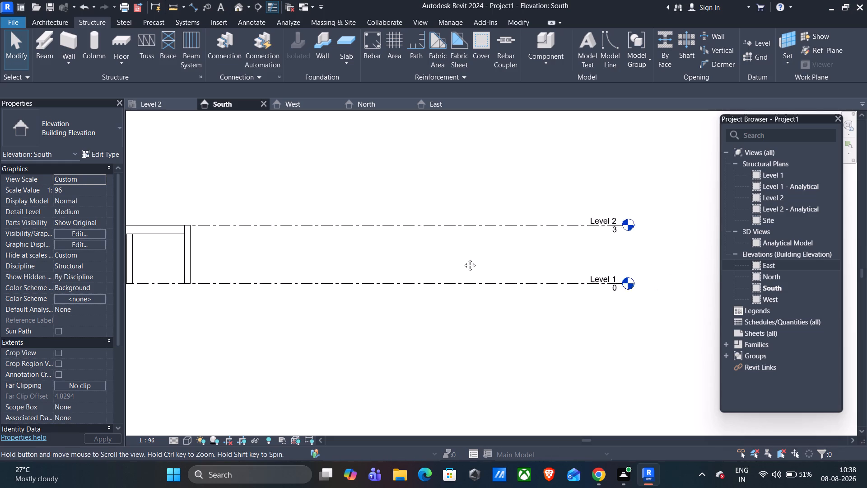
middle_click_drag(463, 258, 460, 258)
scroll(482, 241, "up", 4)
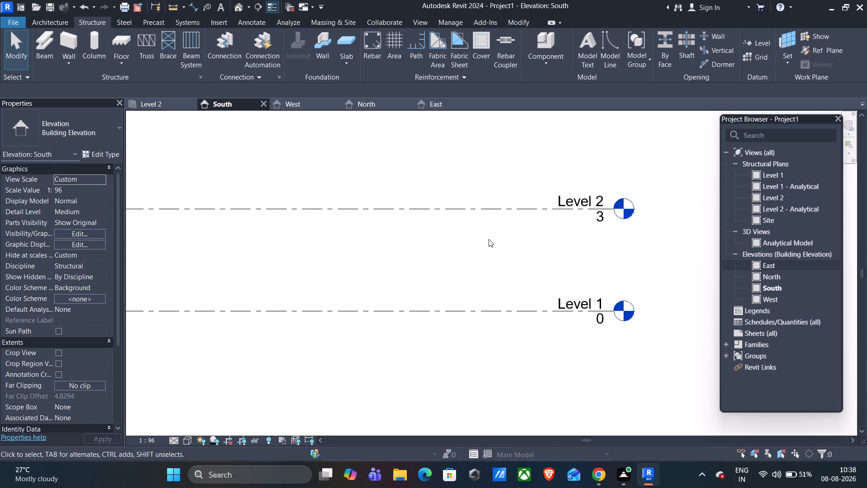
scroll(494, 239, "up", 3)
scroll(499, 238, "down", 1)
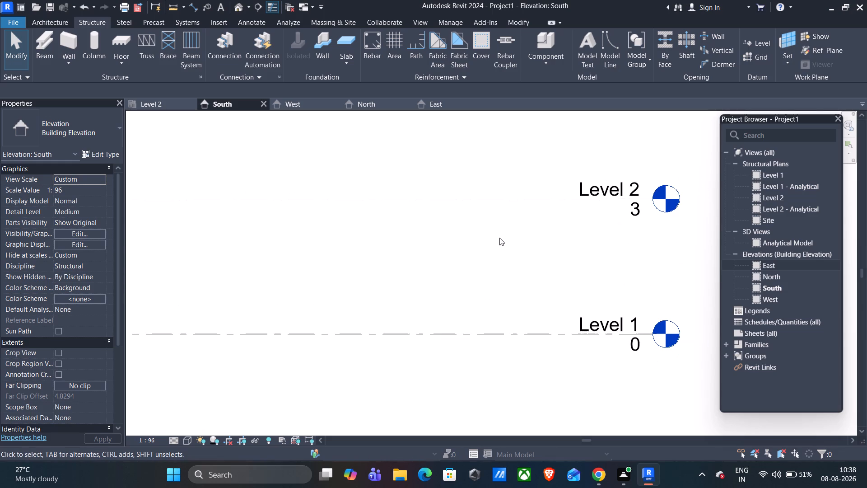
scroll(502, 234, "down", 4)
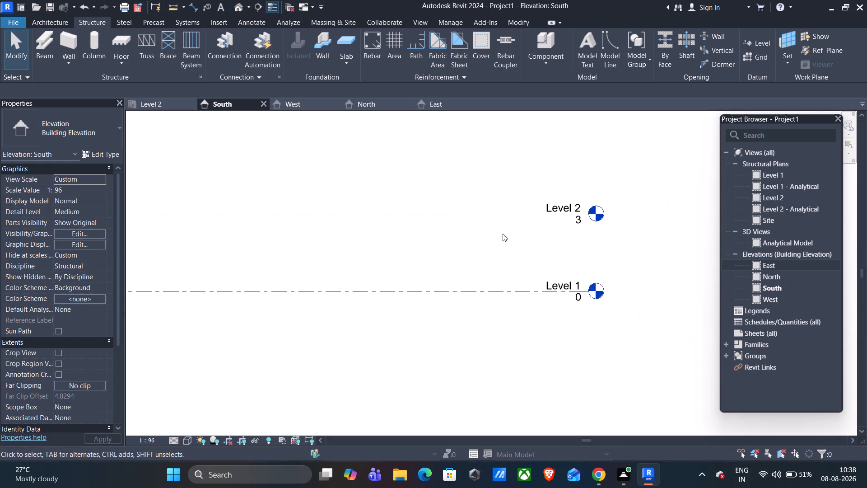
scroll(503, 234, "down", 2)
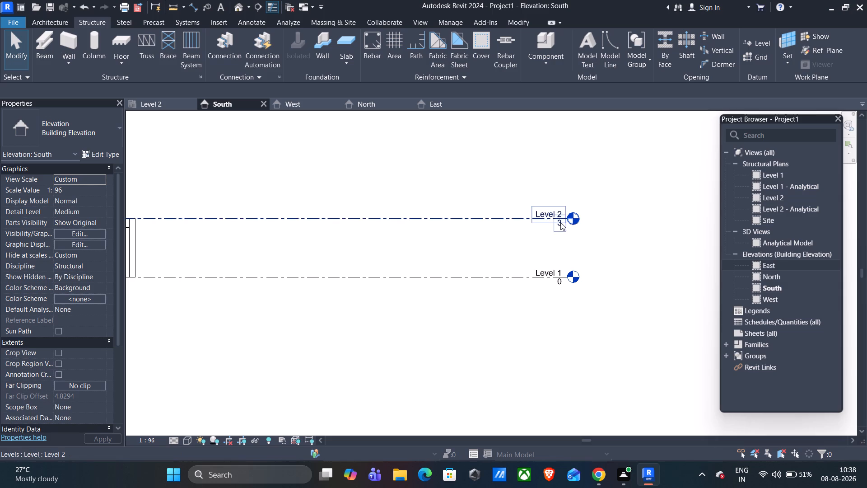
scroll(395, 223, "down", 4)
middle_click_drag(336, 202, 427, 194)
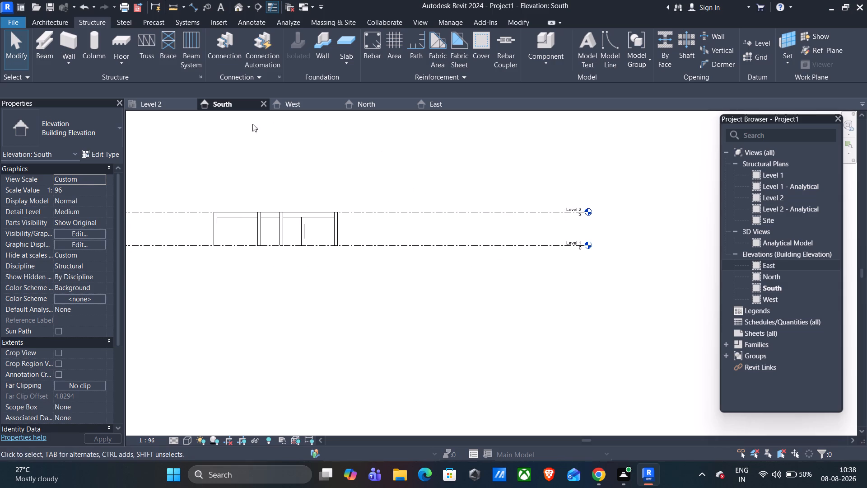
scroll(288, 179, "up", 2)
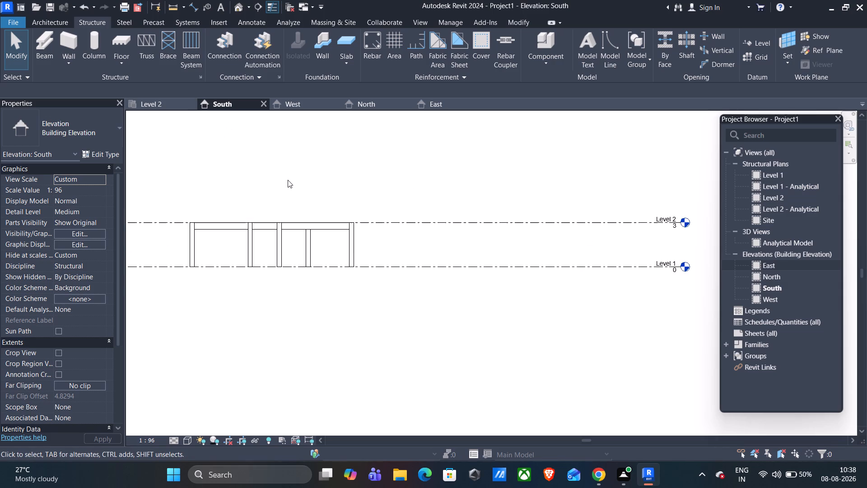
middle_click_drag(270, 186, 374, 181)
scroll(386, 206, "up", 6)
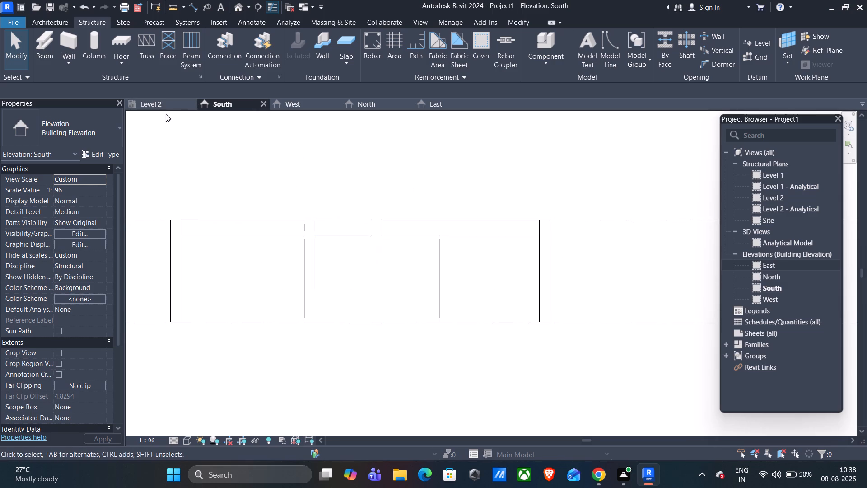
Draw a building section in the Level 2 plan along the north perimeter beam, from beyond the northwest column to beyond the northeast column.
left_click(155, 106)
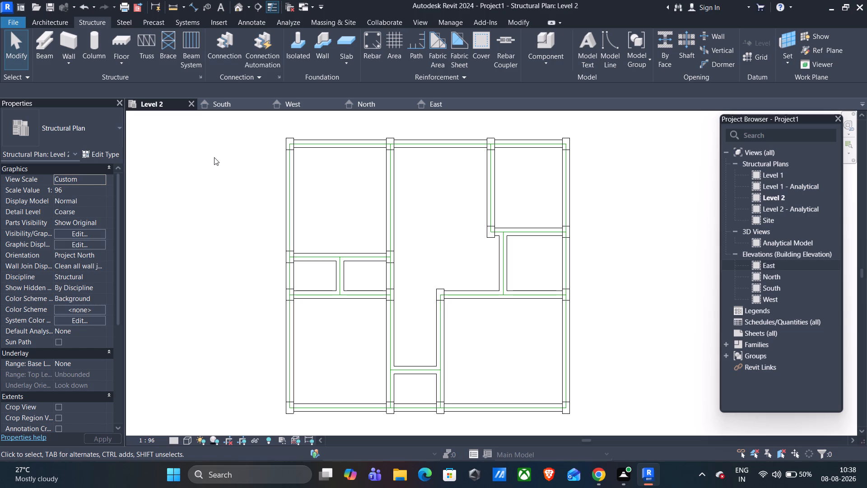
left_click(256, 5)
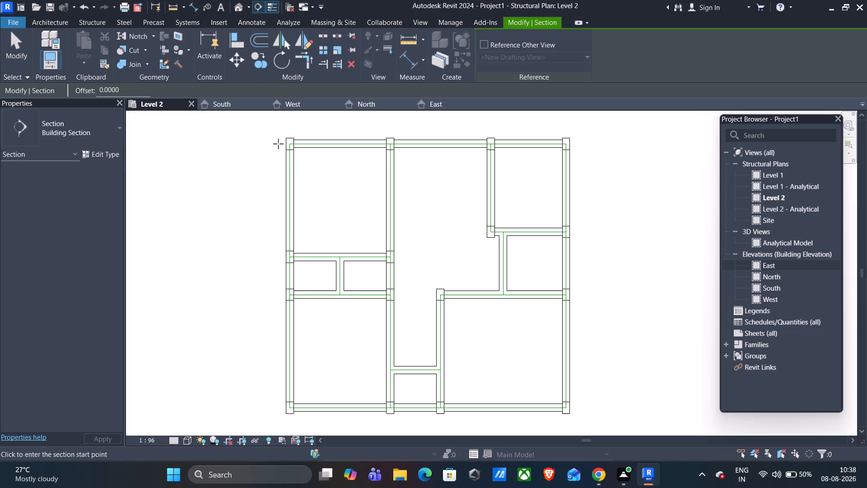
left_click(266, 145)
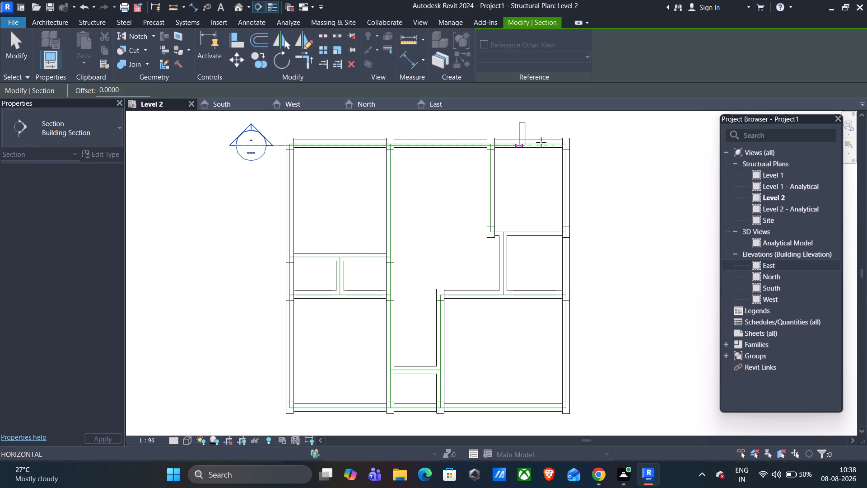
left_click(586, 145)
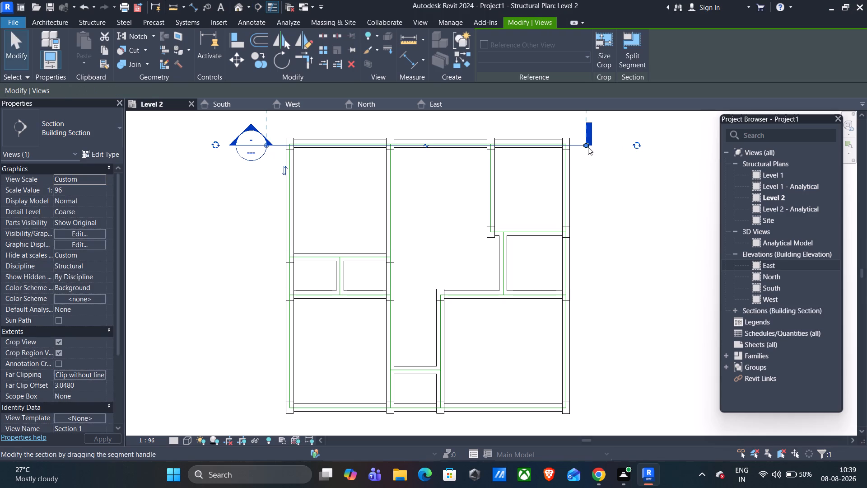
key("Escape")
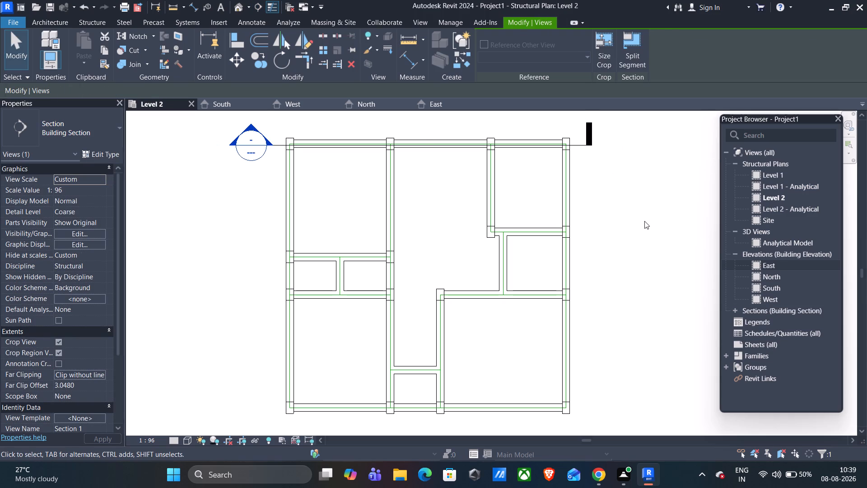
Open the view of the new building section cut along the north perimeter beam.
double_click(258, 156)
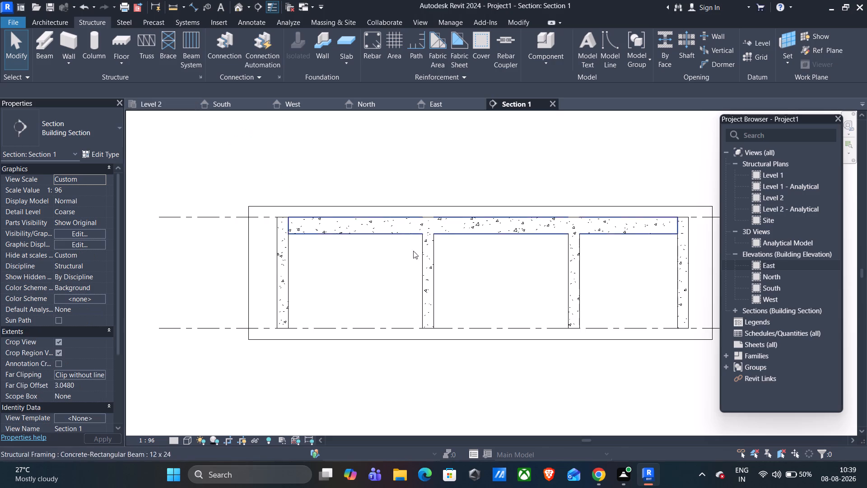
scroll(543, 364, "up", 1)
middle_click_drag(543, 364, 504, 363)
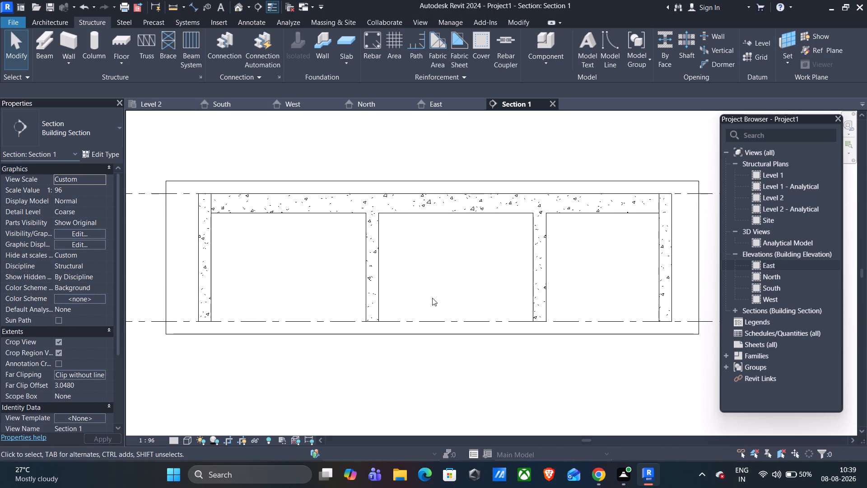
scroll(429, 297, "up", 1)
scroll(413, 291, "down", 1)
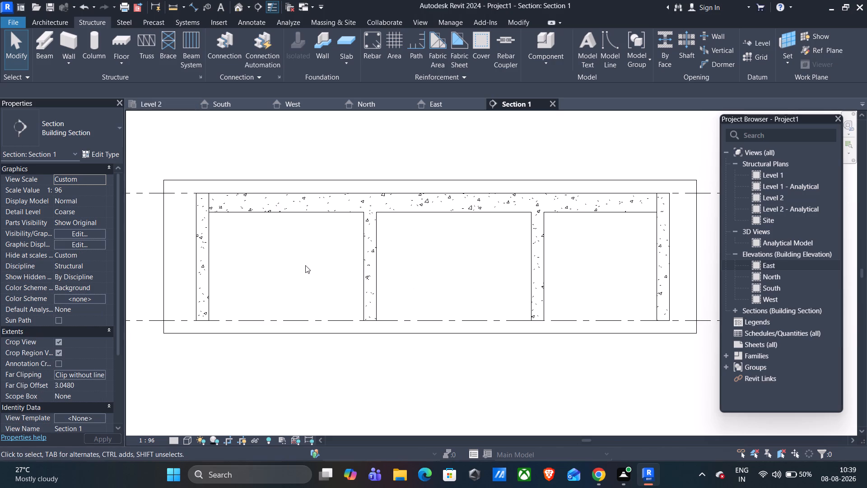
Start Rebar on the section's westernmost 12 x 18 column, with a Fixed Number layout, quantity 2 and rebar shape 00.
left_click(202, 280)
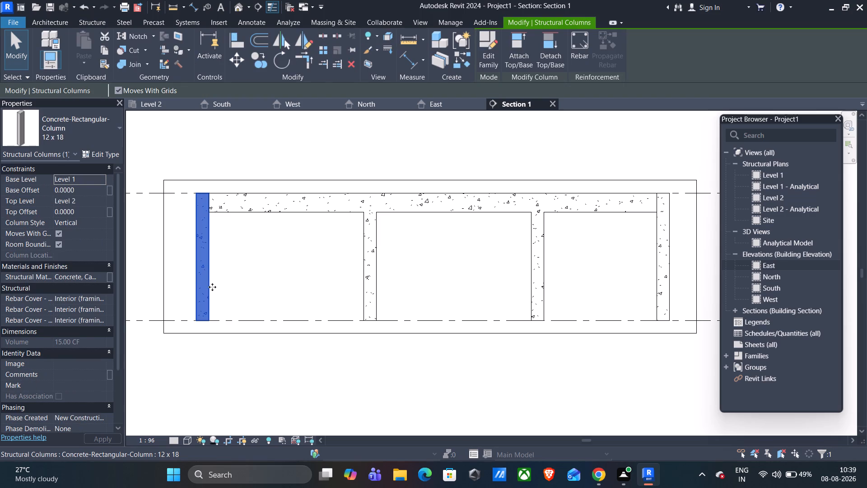
left_click(578, 40)
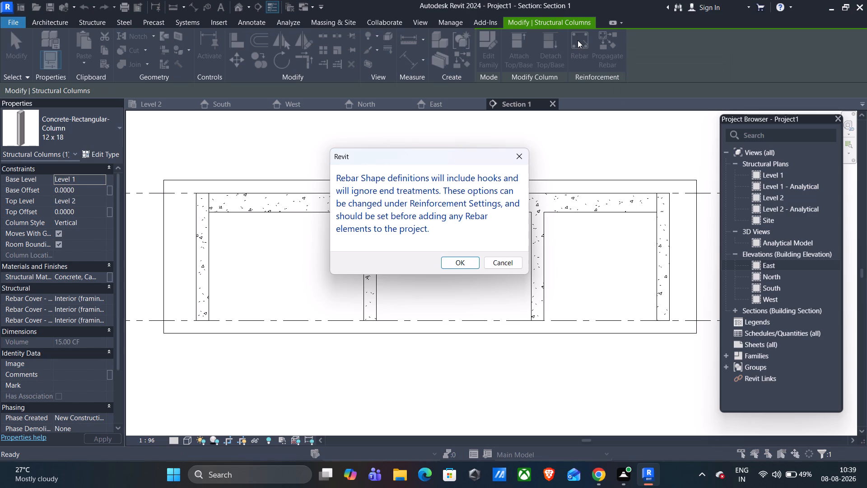
left_click(468, 266)
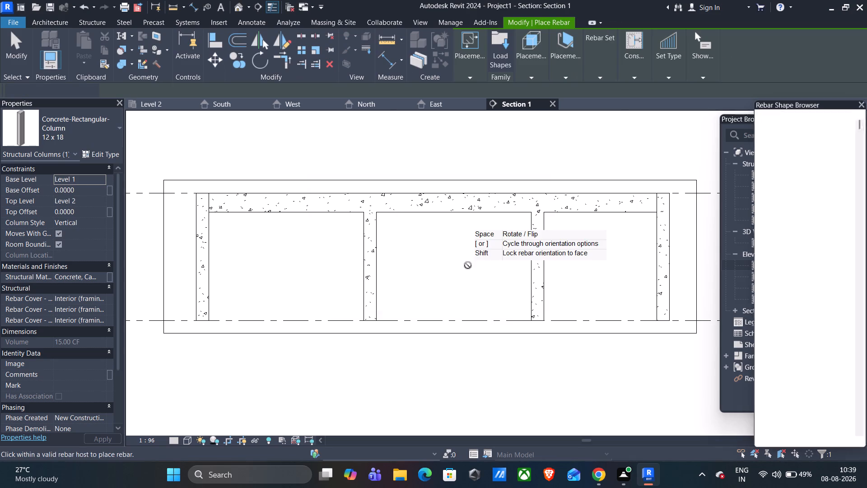
left_click(567, 77)
left_click(567, 77)
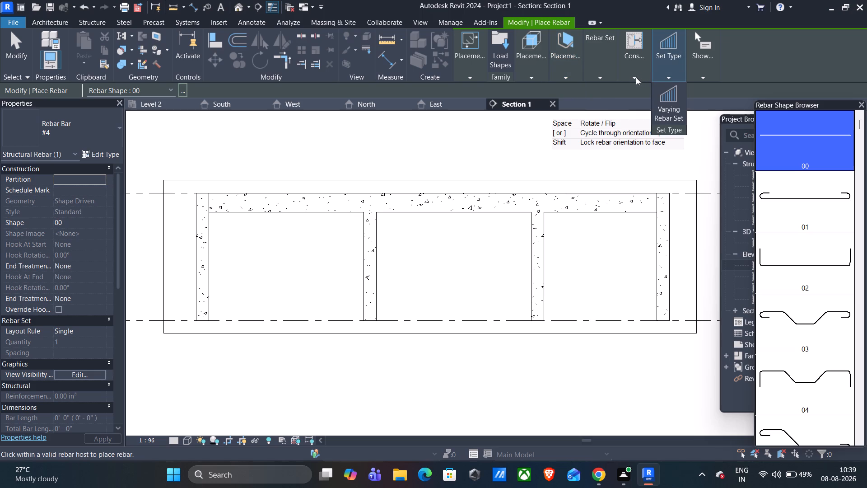
left_click(608, 78)
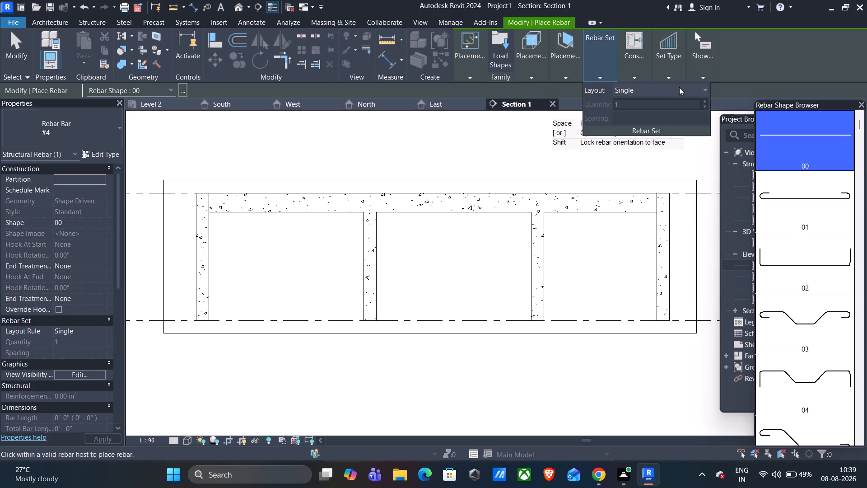
left_click(679, 87)
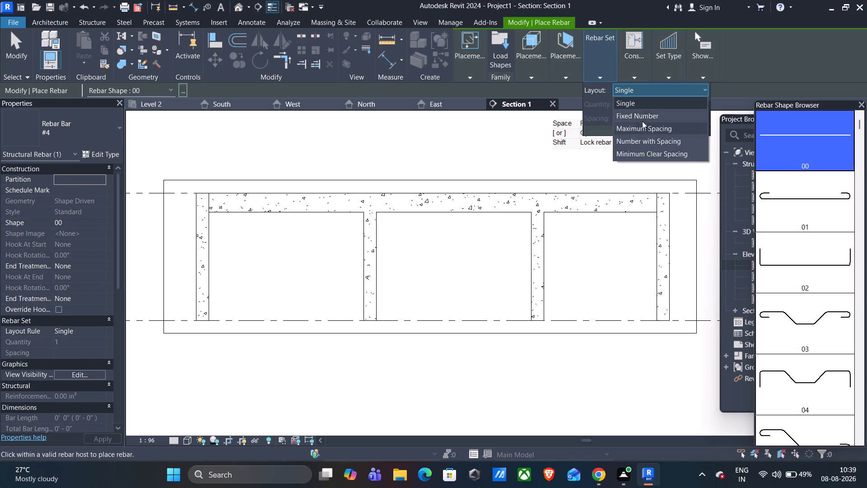
left_click(641, 119)
left_click(632, 105)
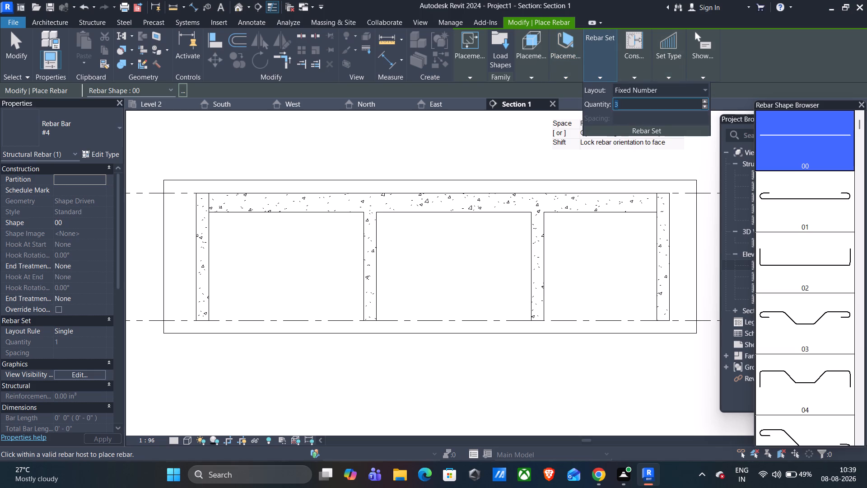
key("2")
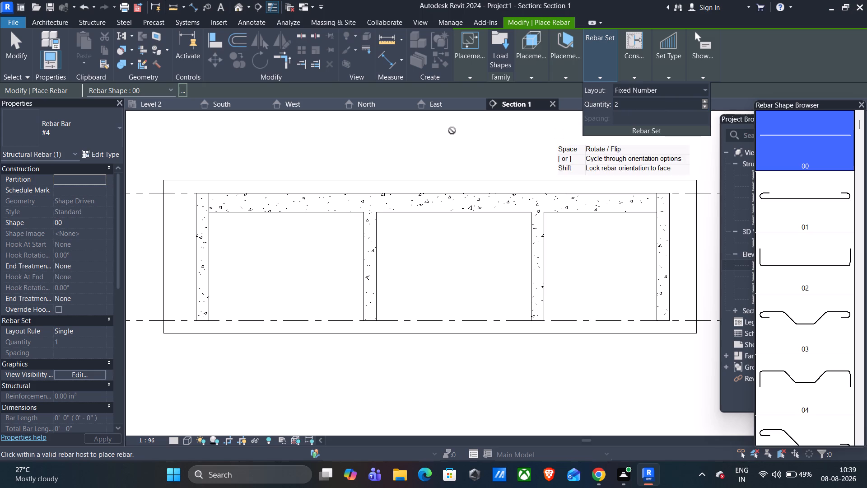
left_click(770, 135)
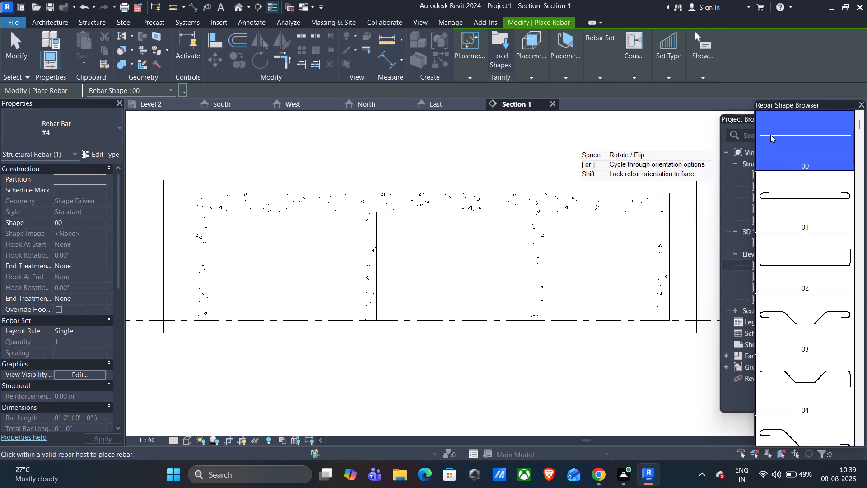
Duplicate the #4 rebar bar type under the name 16mm dia bar.
left_click(99, 155)
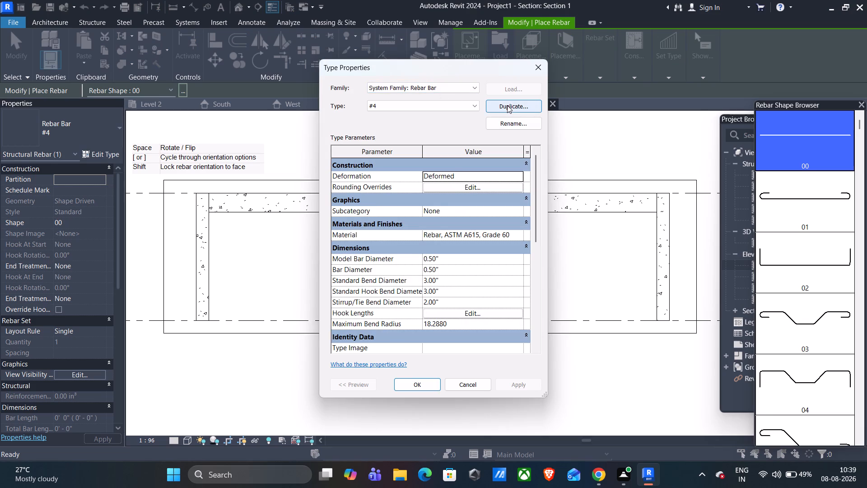
left_click(507, 105)
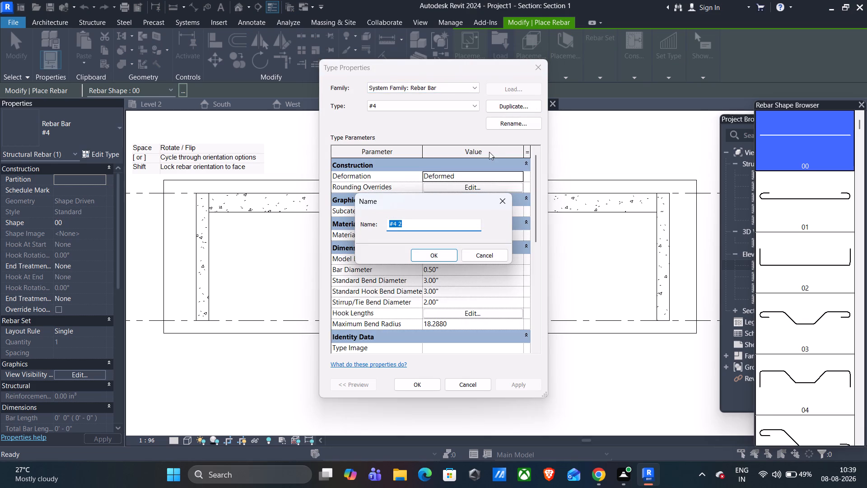
type("16")
type("mm")
key("space")
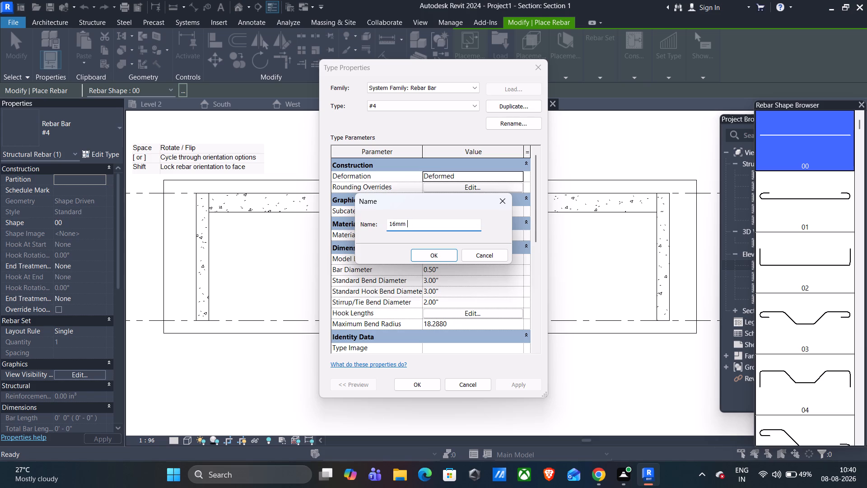
type("dia")
key("space")
type("bar")
left_click(438, 253)
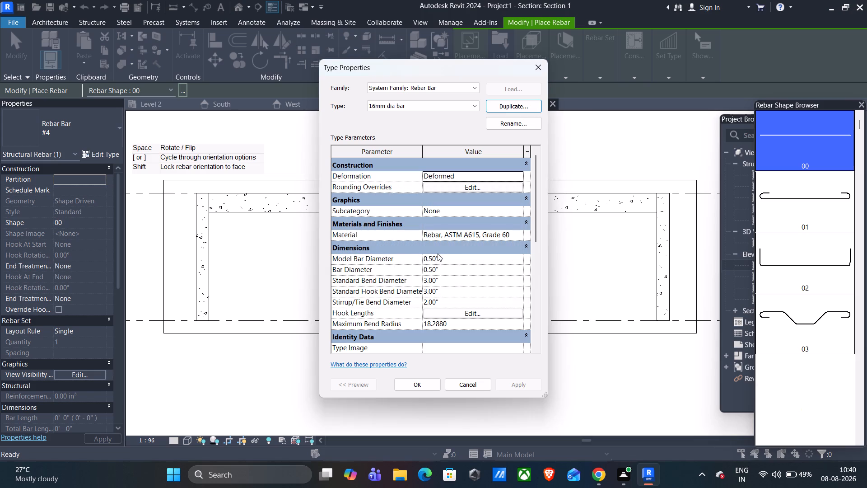
Set the Model Bar Diameter of the 16mm dia bar type to 16mm and save the type.
left_click(442, 258)
left_click_drag(443, 258, 411, 261)
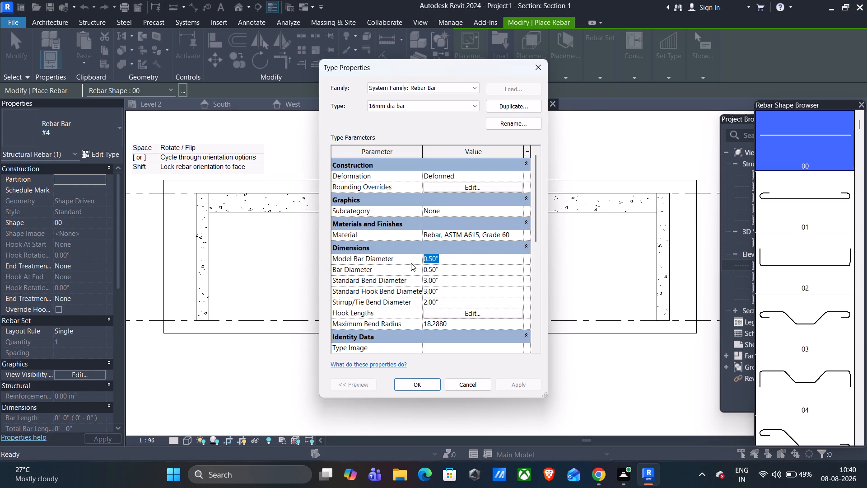
type("16")
type("mm")
left_click(525, 385)
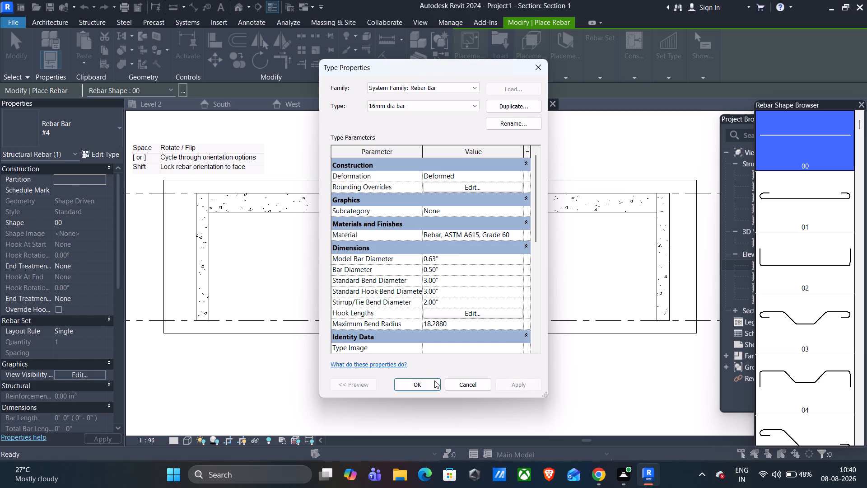
left_click(431, 382)
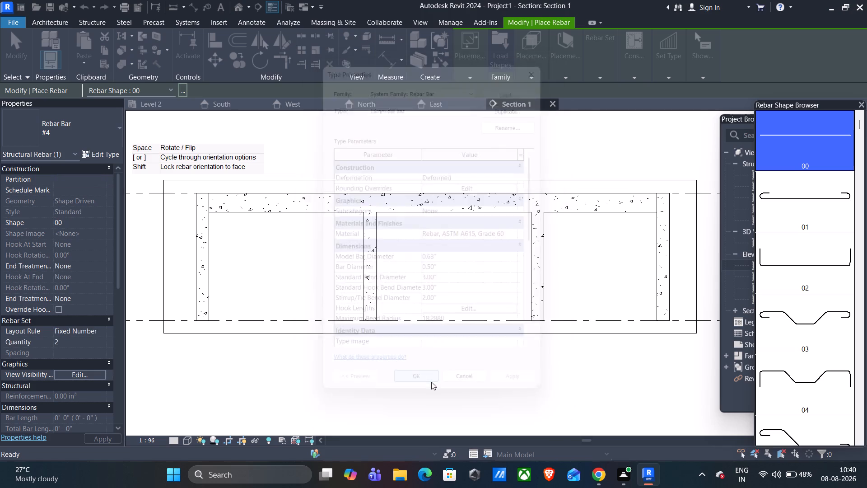
Place vertical 16mm dia bar sets, shape 00 with quantity 2, along both side faces of the section's westernmost column.
scroll(205, 276, "up", 5)
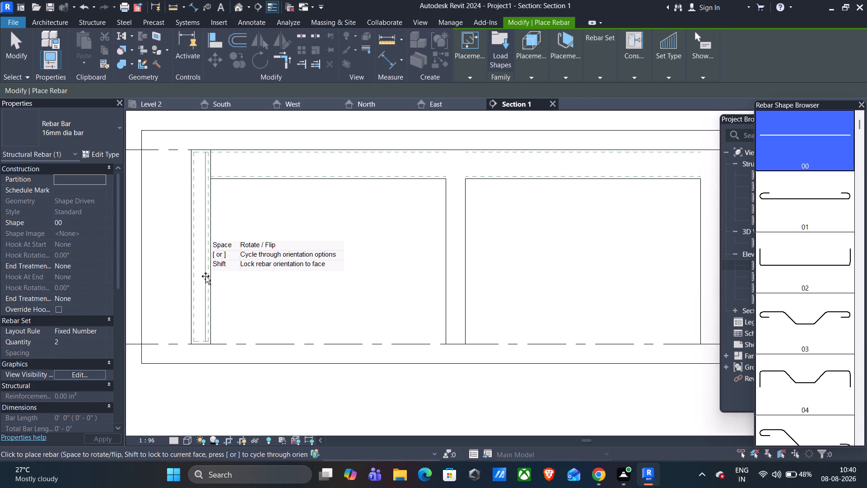
scroll(205, 276, "up", 10)
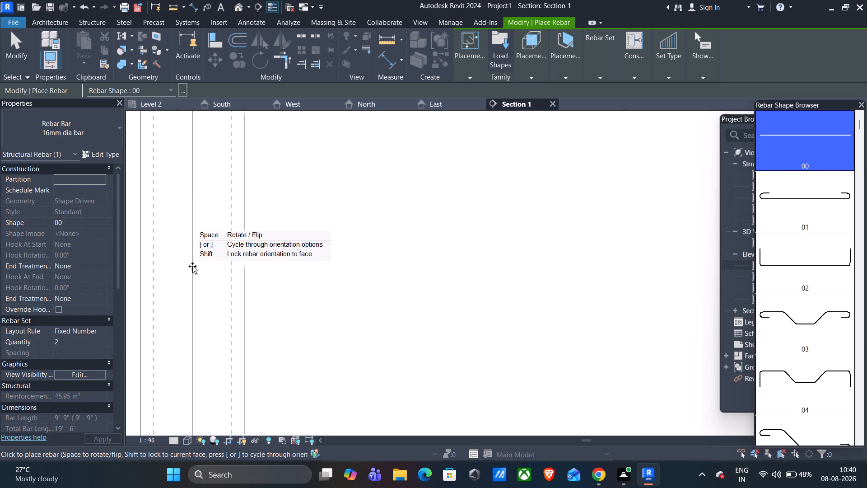
scroll(152, 268, "up", 8)
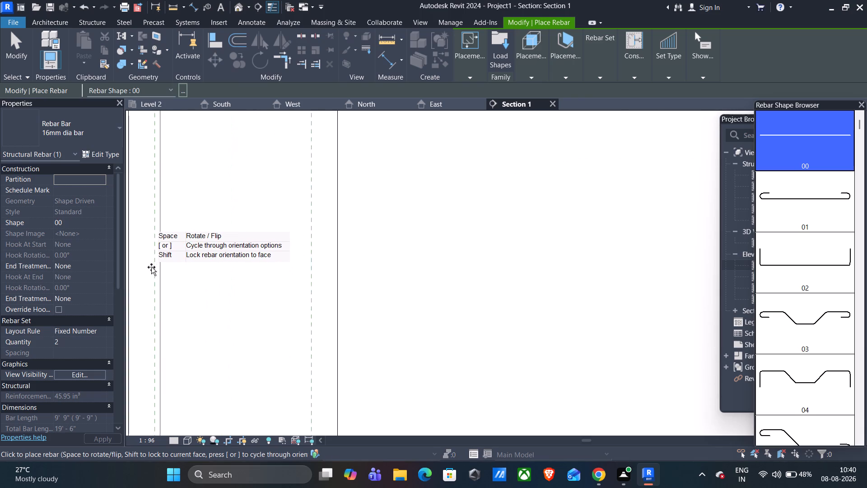
left_click(149, 274)
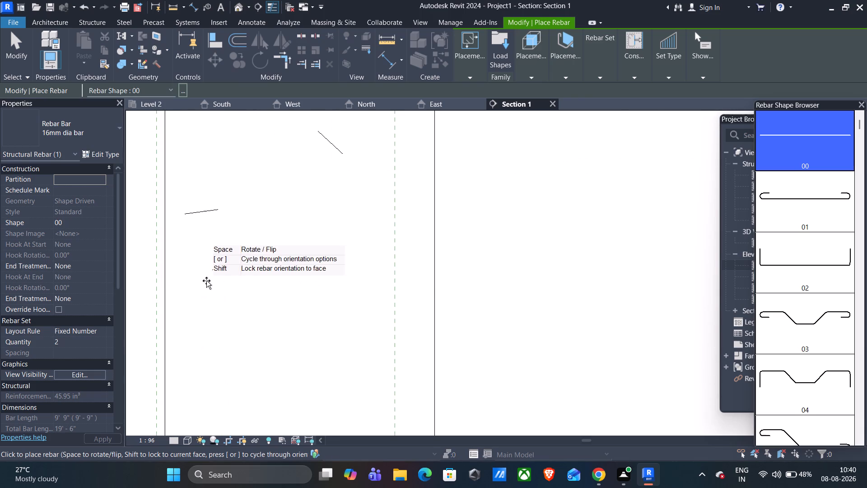
left_click(400, 304)
Place vertical 16mm dia bar sets, shape 00 with quantity 2, along both side faces of the second column from the west.
scroll(404, 303, "down", 7)
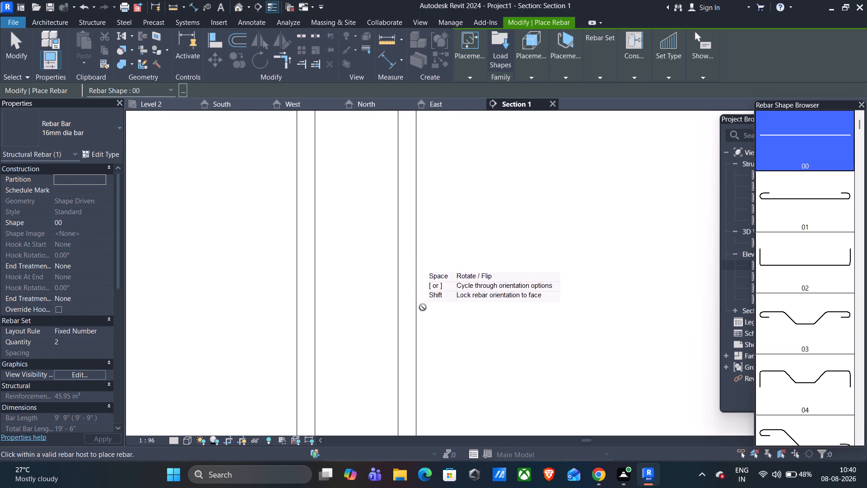
scroll(524, 305, "down", 4)
middle_click_drag(535, 305, 278, 309)
scroll(293, 306, "down", 3)
scroll(364, 298, "down", 4)
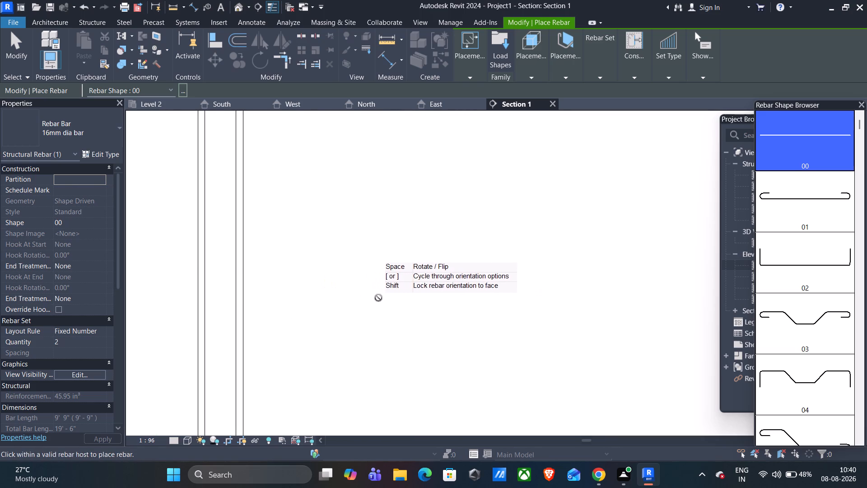
scroll(378, 298, "down", 5)
scroll(541, 301, "up", 15)
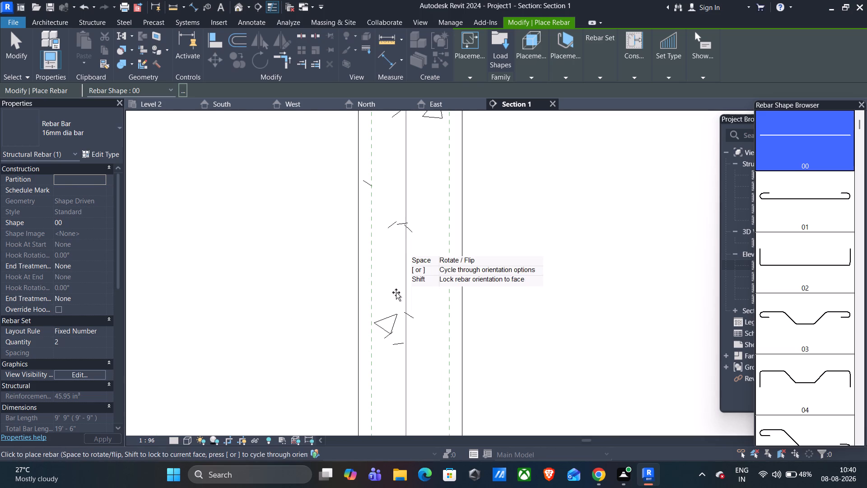
scroll(373, 290, "up", 13)
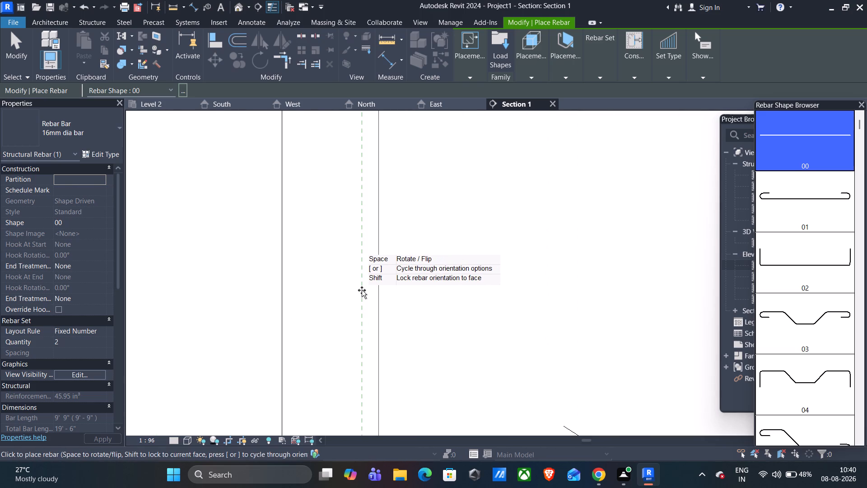
left_click(362, 290)
scroll(402, 293, "down", 4)
scroll(497, 292, "down", 4)
scroll(550, 292, "down", 3)
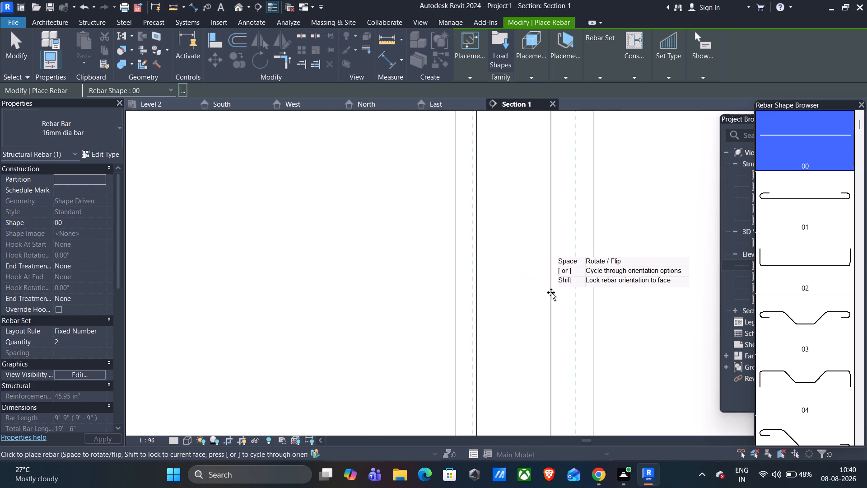
scroll(551, 292, "up", 1)
middle_click_drag(551, 292, 440, 313)
scroll(466, 313, "up", 13)
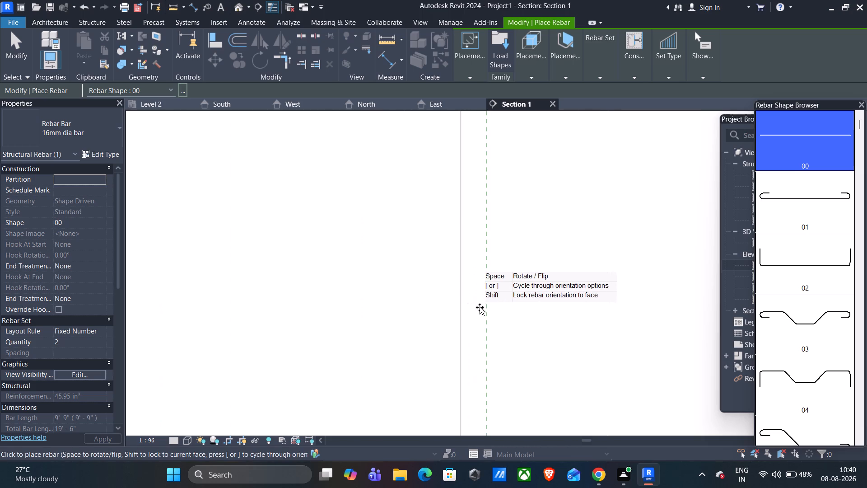
left_click(504, 305)
Place vertical 16mm dia bar sets, shape 00 with quantity 2, along both side faces of the third column from the west.
scroll(504, 305, "down", 2)
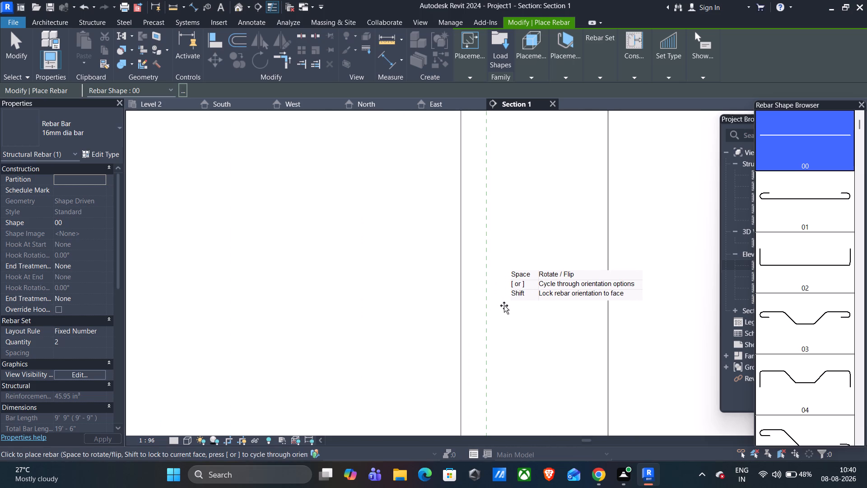
scroll(504, 305, "down", 20)
scroll(504, 305, "down", 7)
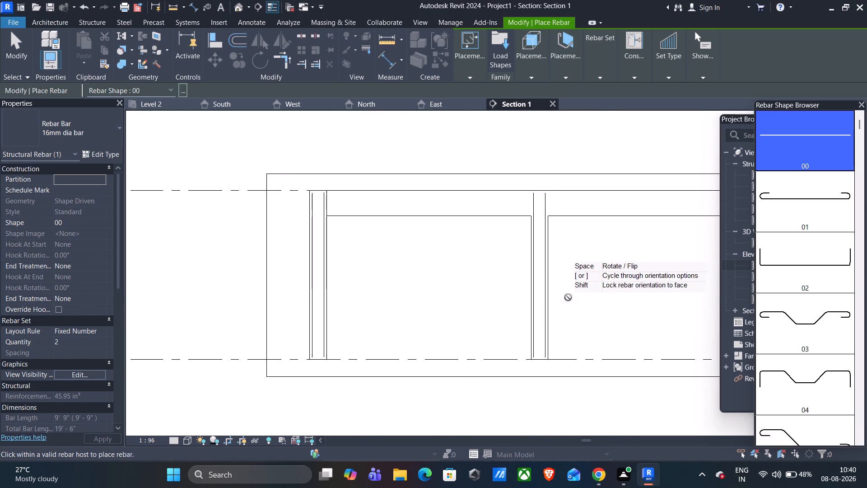
middle_click_drag(592, 302, 303, 304)
scroll(468, 294, "up", 5)
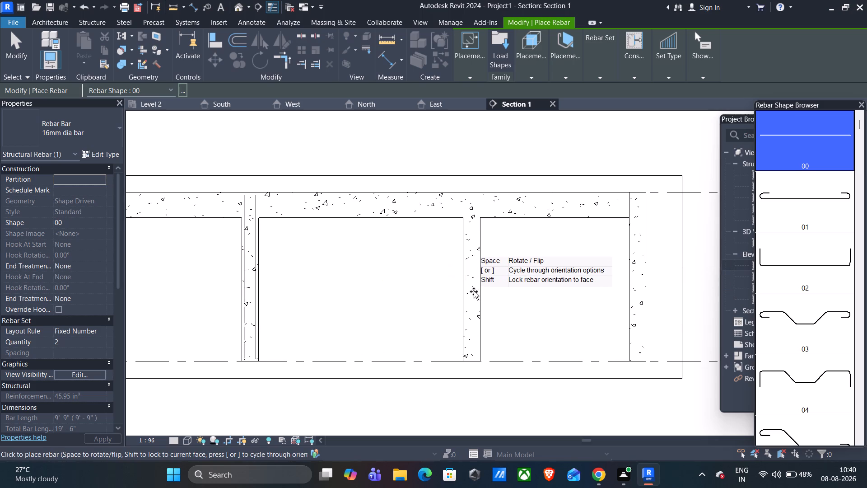
scroll(474, 292, "up", 10)
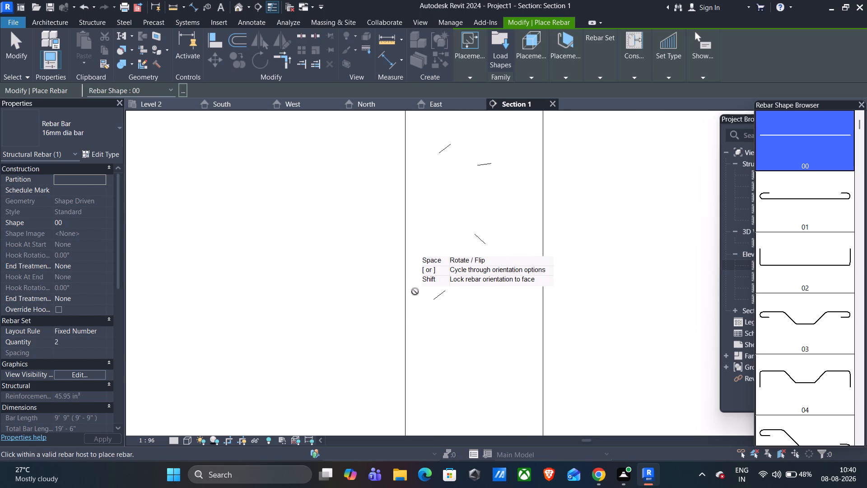
scroll(421, 292, "up", 7)
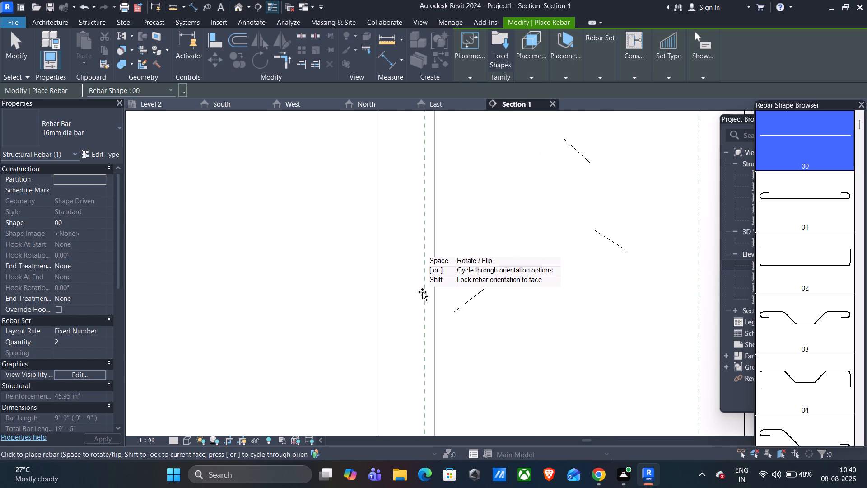
left_click(421, 291)
scroll(421, 291, "down", 10)
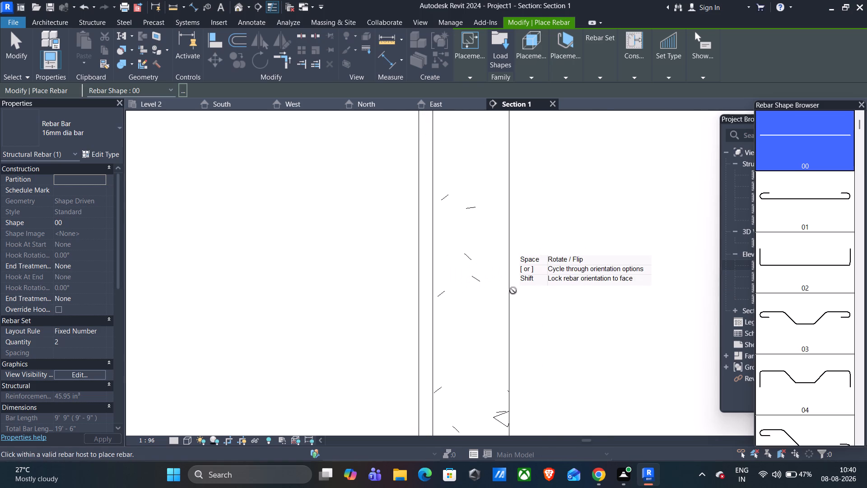
scroll(504, 289, "up", 10)
scroll(487, 293, "down", 2)
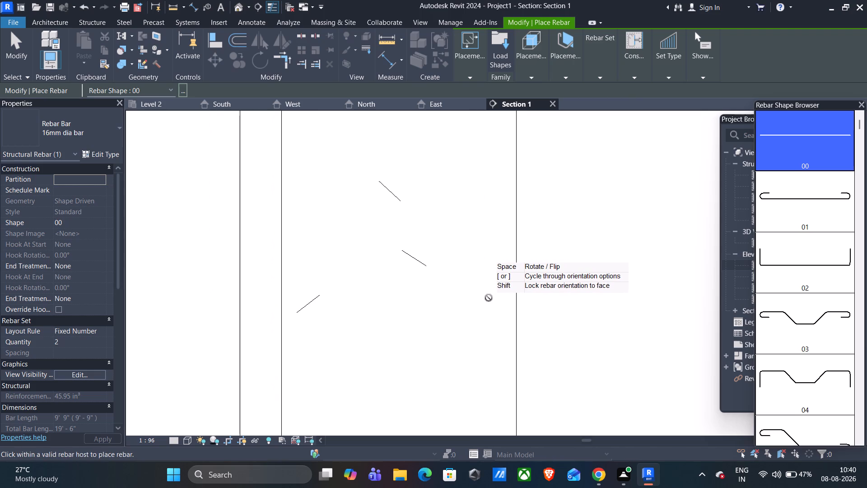
left_click(485, 298)
Place vertical 16mm dia bar sets, shape 00 with quantity 2, along both side faces of the section's easternmost column.
scroll(485, 298, "down", 11)
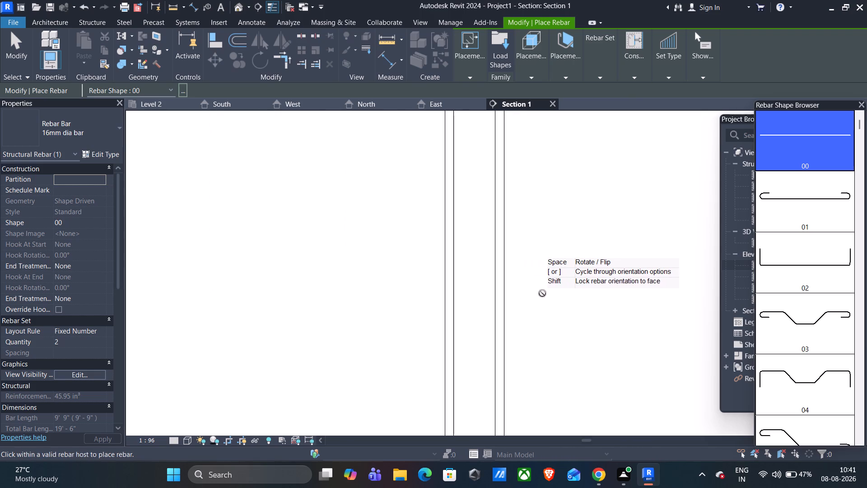
scroll(543, 293, "down", 4)
middle_click_drag(578, 290, 315, 296)
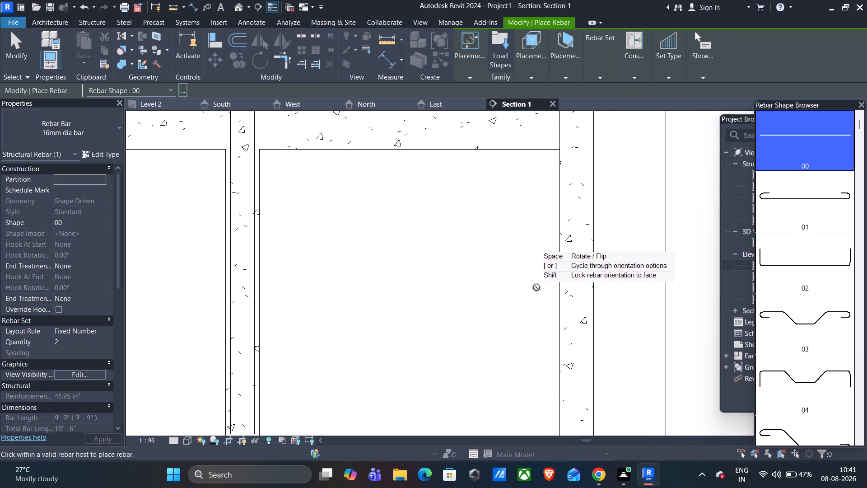
scroll(567, 289, "up", 18)
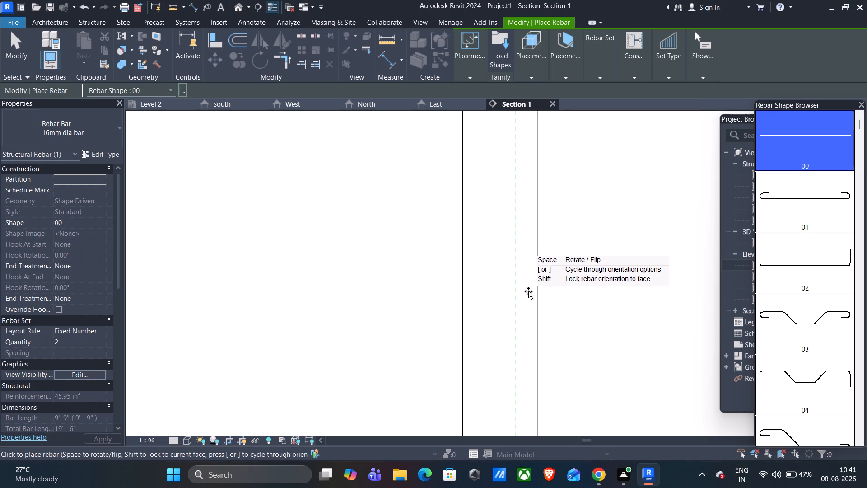
left_click(518, 292)
scroll(518, 295, "down", 2)
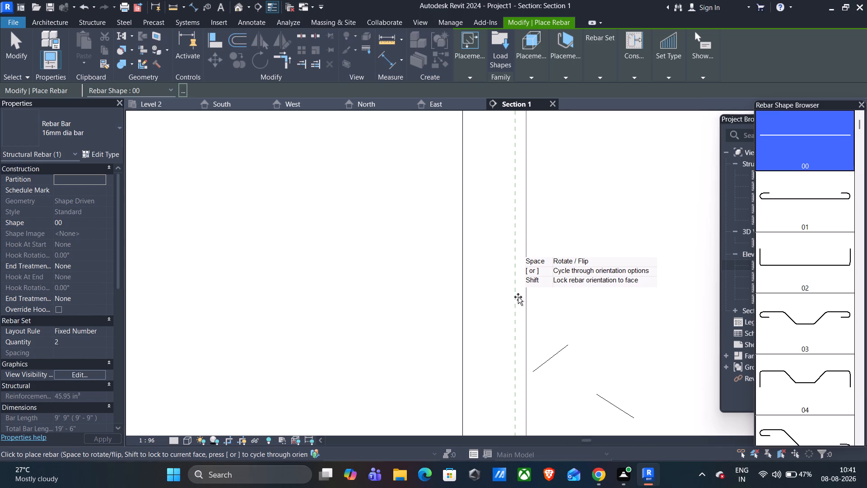
scroll(518, 297, "down", 10)
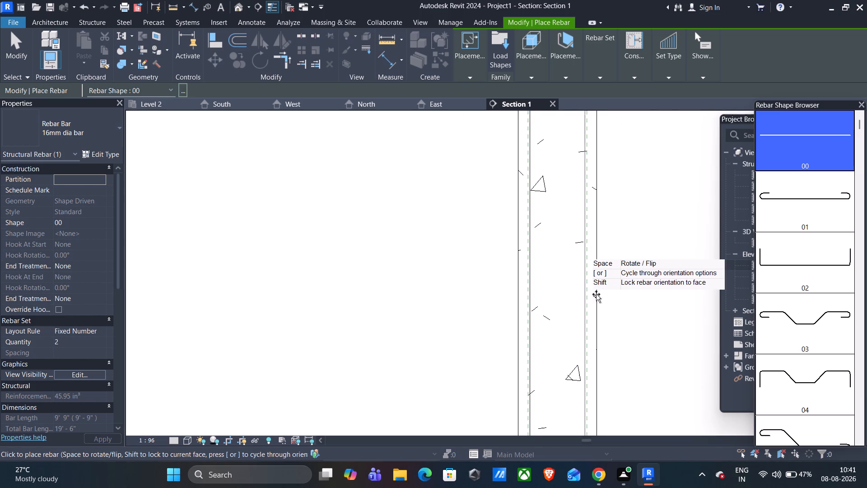
scroll(592, 294, "up", 12)
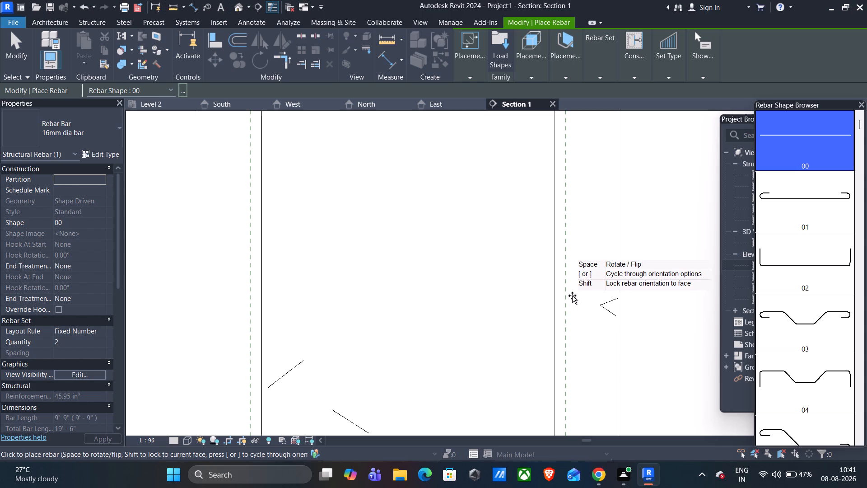
left_click(573, 296)
Examine the vertical column bars across the full length of the Section 1 view.
scroll(573, 296, "down", 10)
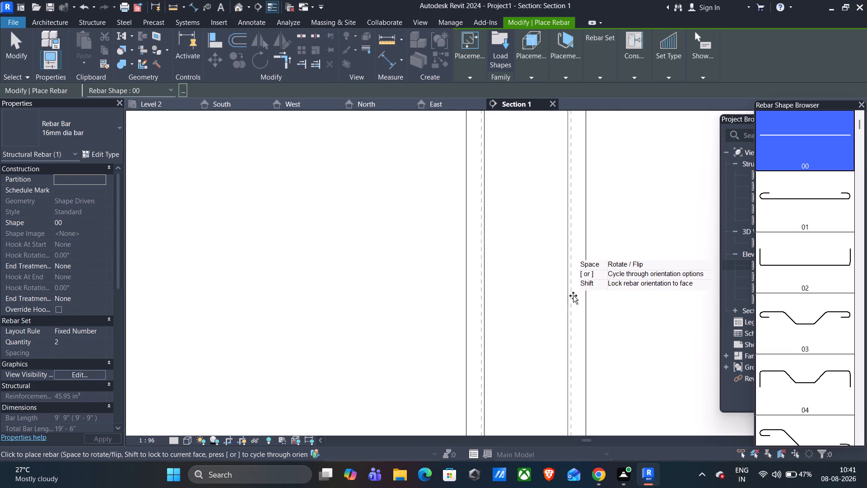
scroll(573, 296, "down", 11)
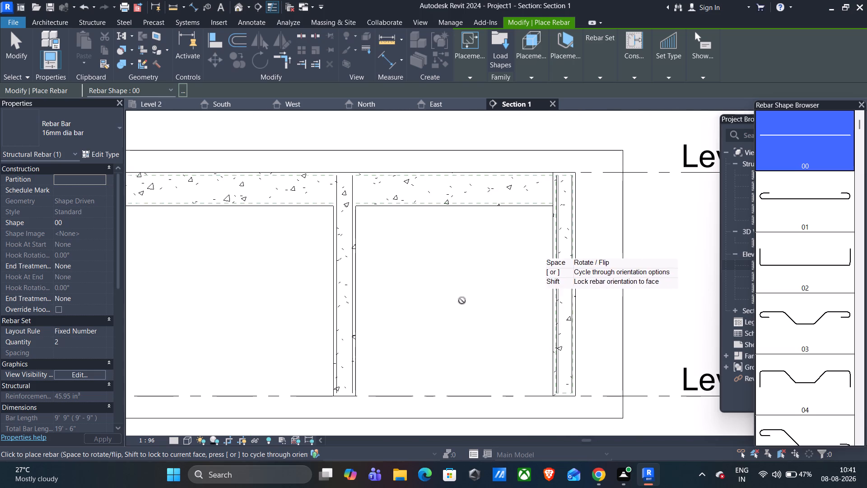
scroll(467, 305, "down", 4)
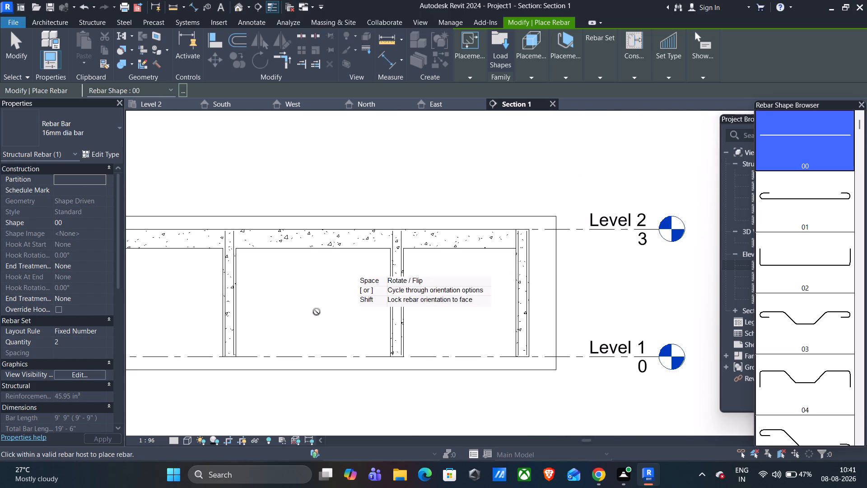
scroll(303, 306, "down", 2)
middle_click_drag(307, 303, 429, 303)
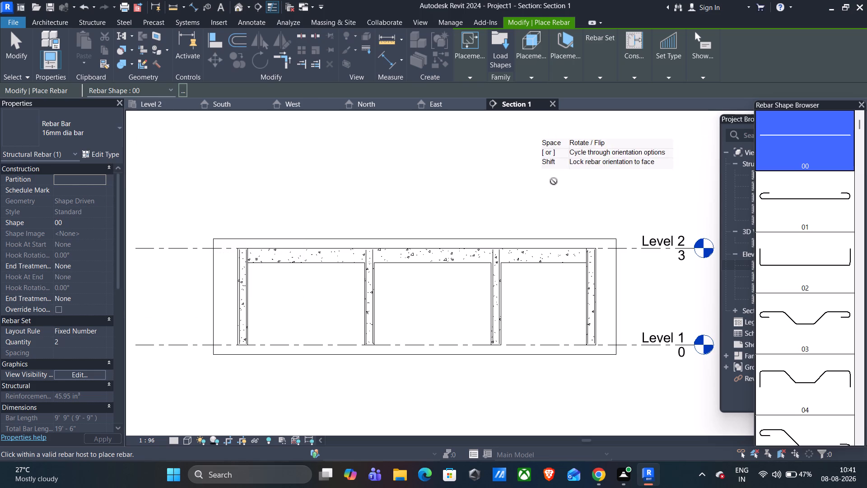
Browse the available rebar shapes from 00 down to the stirrup and spiral shapes.
scroll(769, 187, "down", 18)
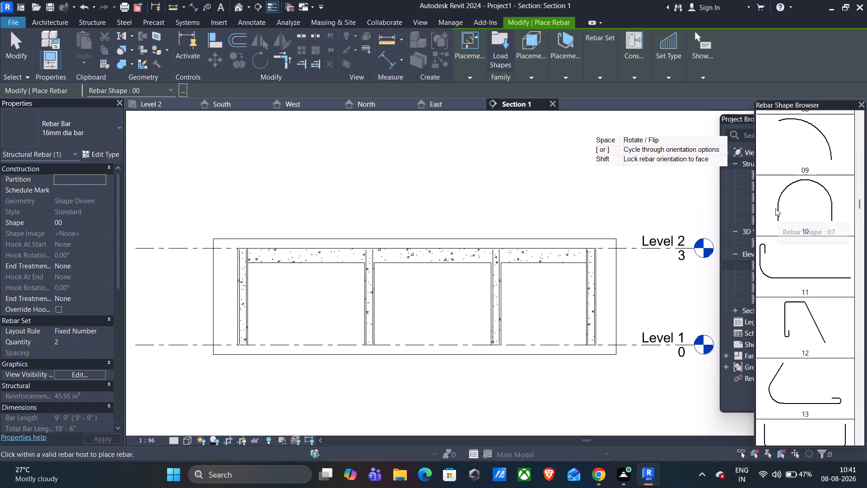
scroll(775, 208, "down", 20)
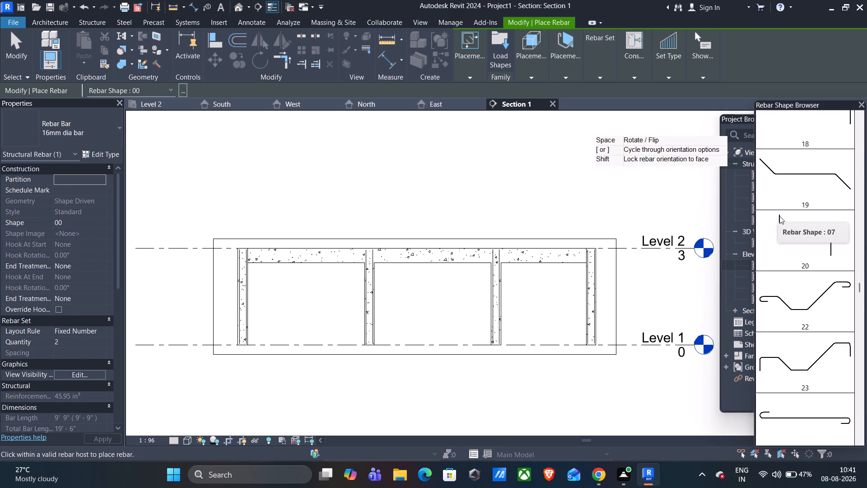
scroll(779, 216, "down", 15)
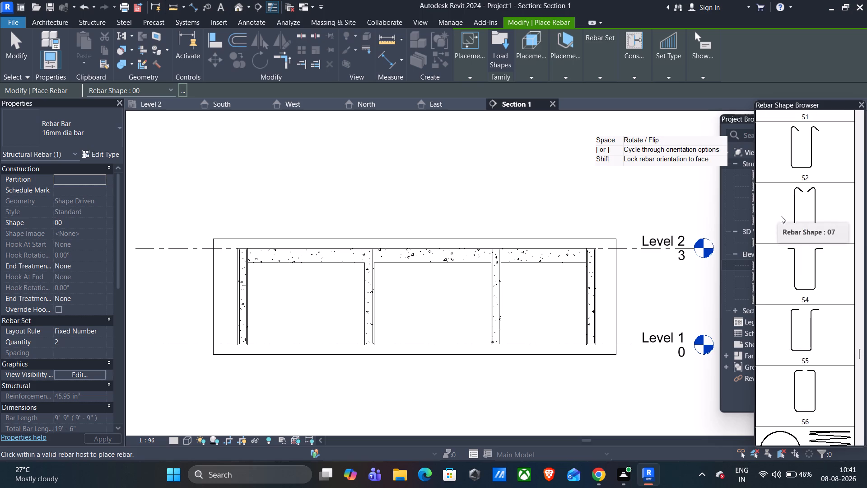
scroll(781, 216, "down", 3)
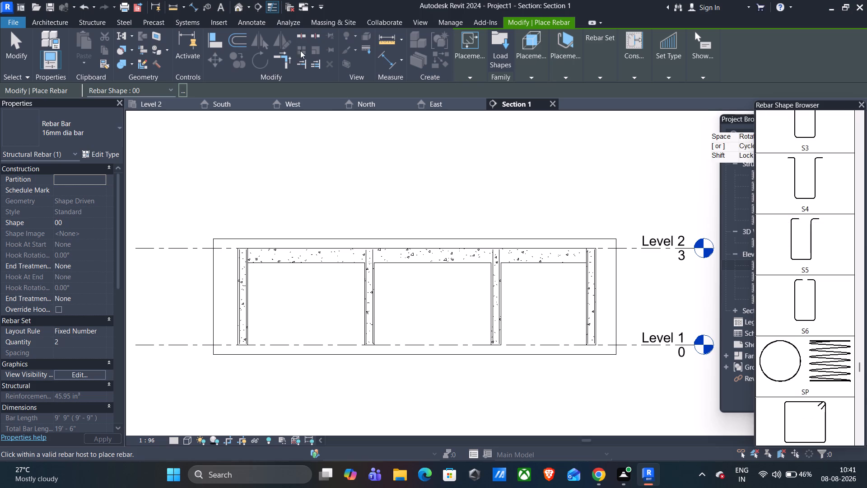
Open the default 3D view, inspect the vertical rebar in the perimeter columns up close, and leave rebar placement.
left_click(240, 5)
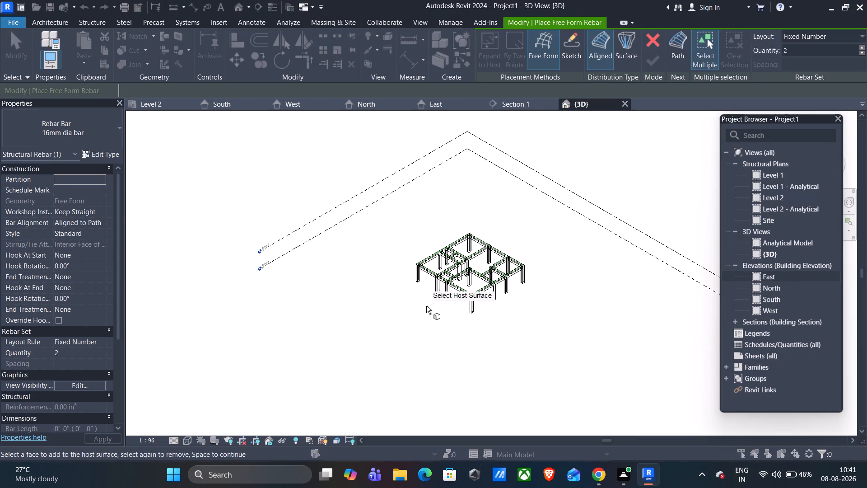
scroll(427, 302, "up", 9)
scroll(431, 263, "up", 4)
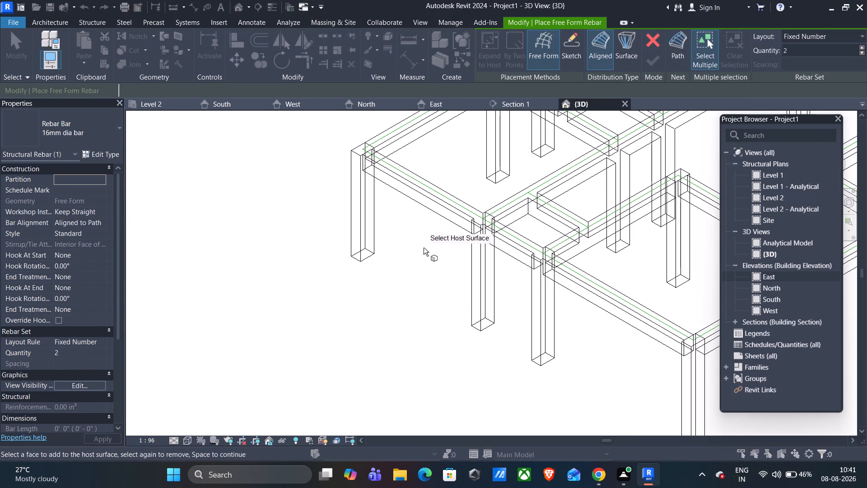
middle_click_drag(685, 156, 334, 337)
scroll(457, 287, "up", 5)
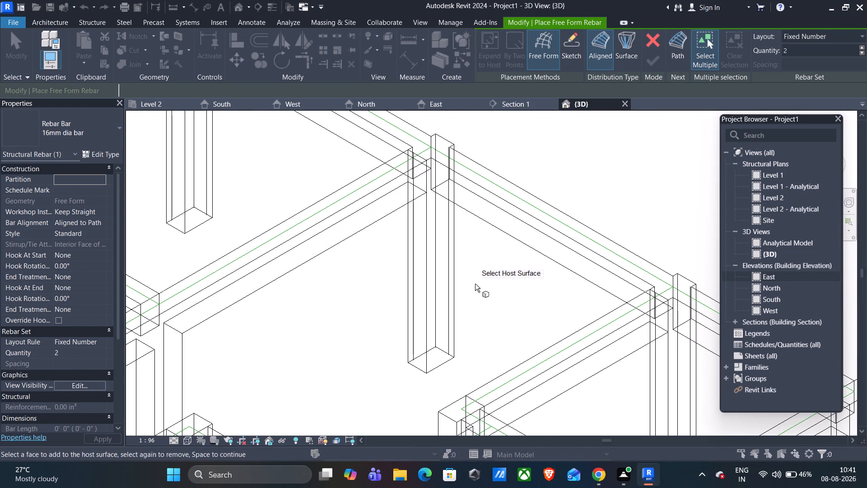
middle_click_drag(472, 282, 509, 252, "shift")
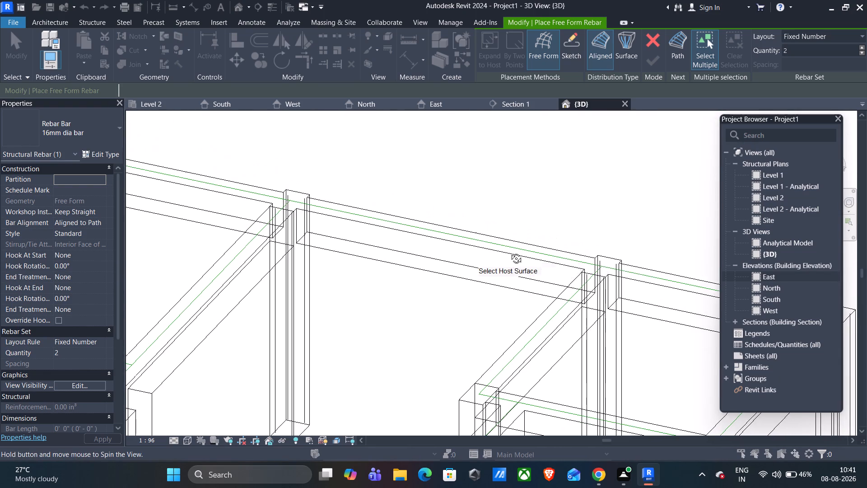
middle_click_drag(509, 252, 467, 298, "shift")
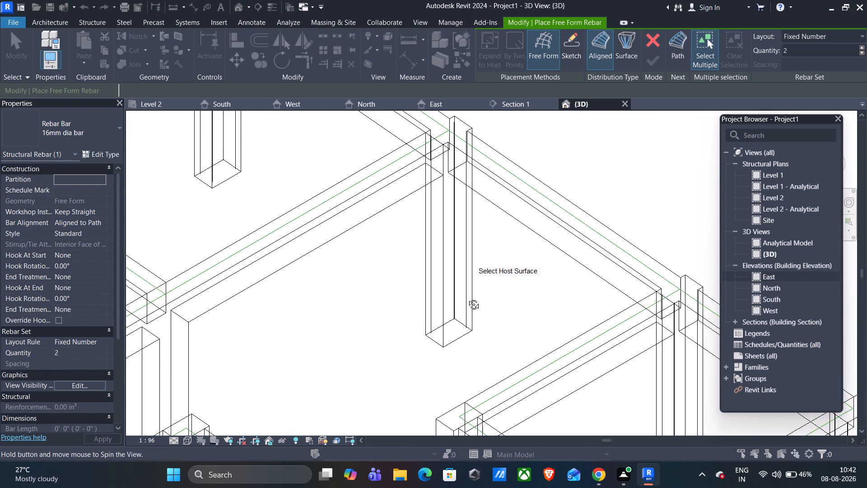
middle_click_drag(467, 298, 516, 297, "shift")
middle_click(523, 299, "shift")
middle_click(523, 299, "shift")
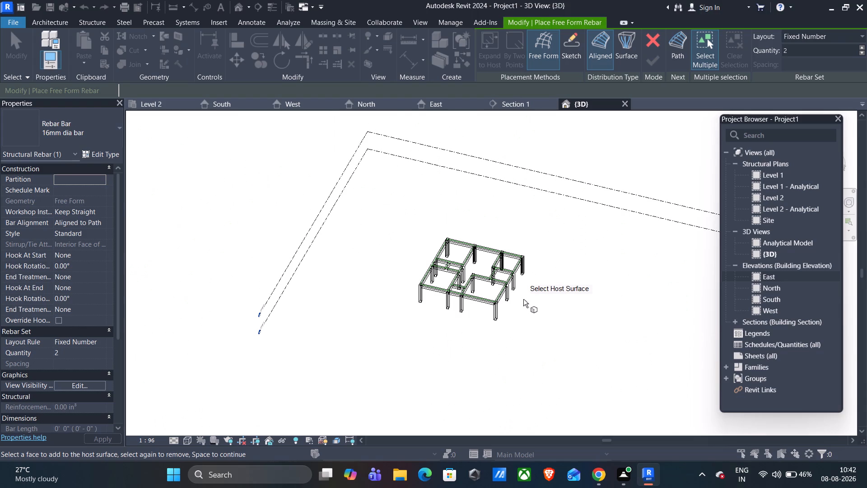
scroll(477, 248, "up", 18)
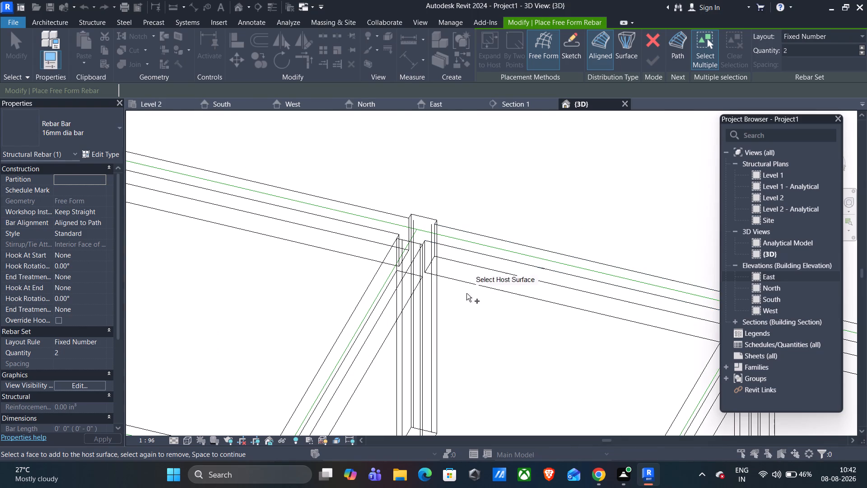
middle_click_drag(453, 329, 461, 326)
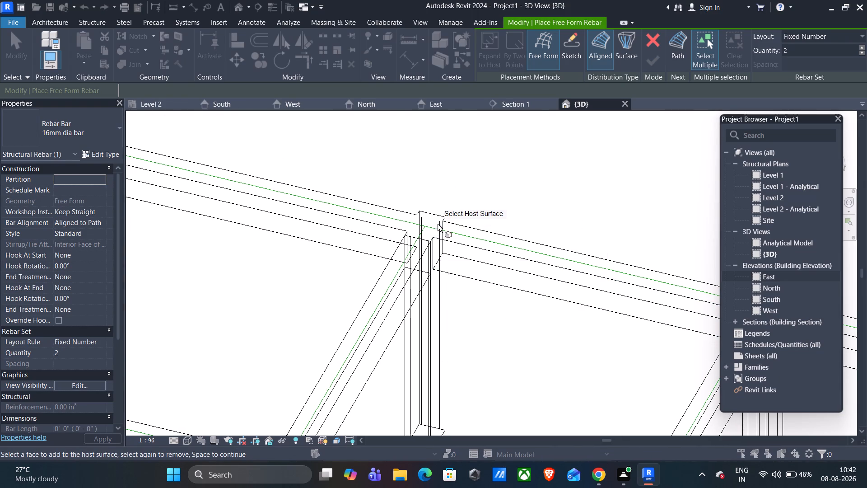
scroll(440, 239, "up", 14)
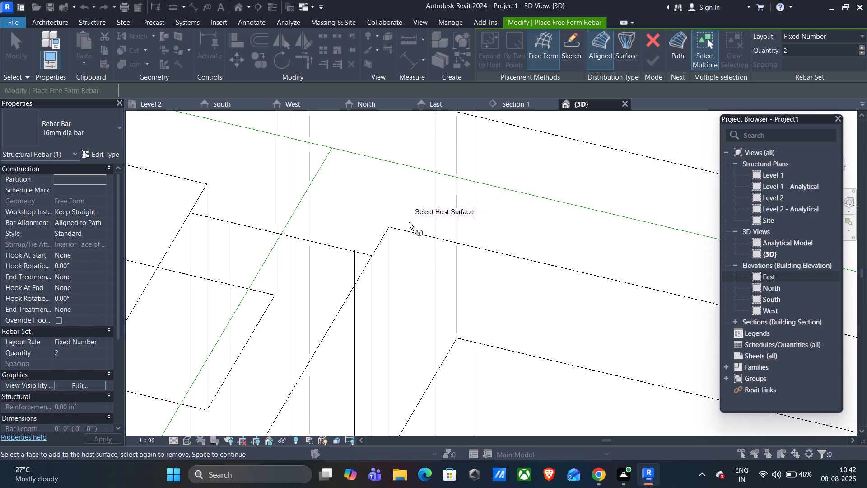
key("Escape")
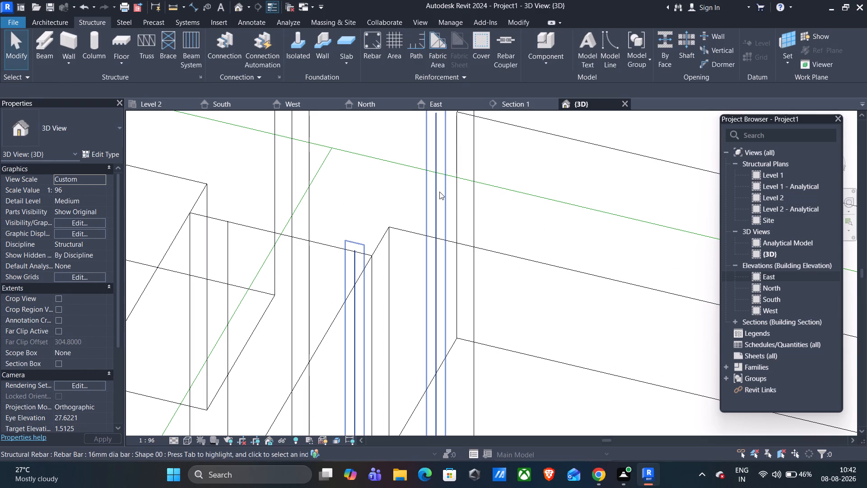
Return to the Level 2 plan and examine the beams and their centre lines down to the southwest corner column.
left_click(171, 108)
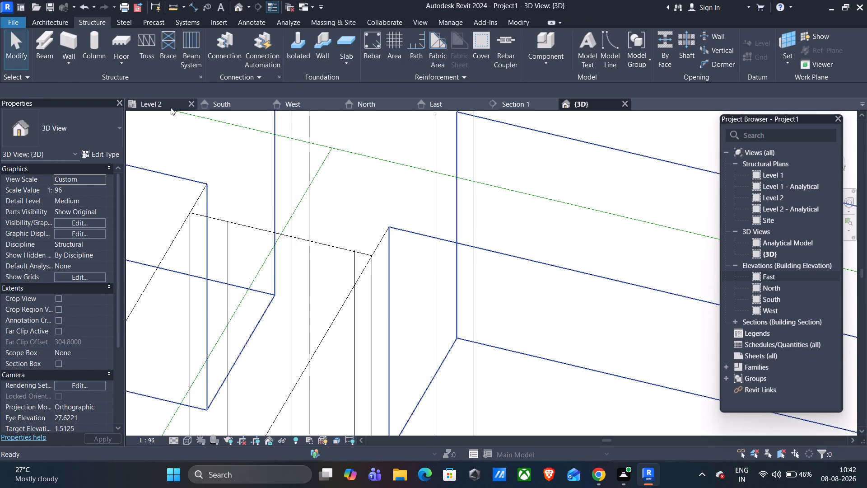
scroll(238, 196, "down", 2)
scroll(247, 189, "up", 10)
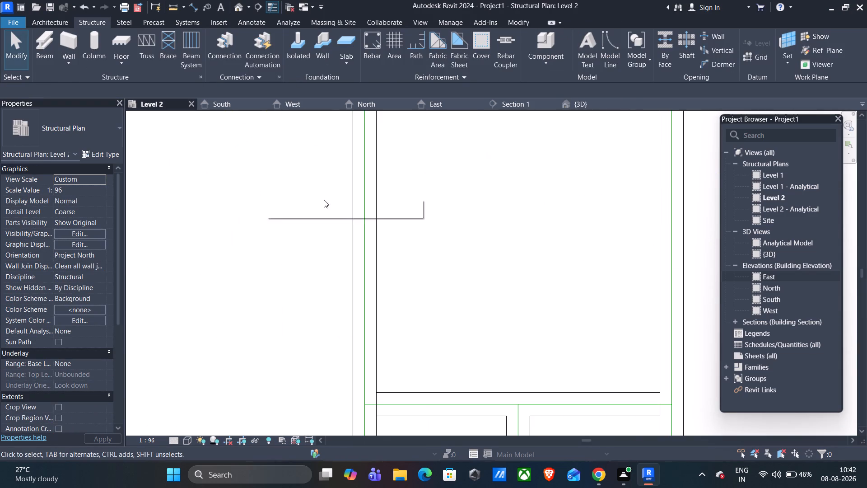
scroll(359, 227, "up", 12)
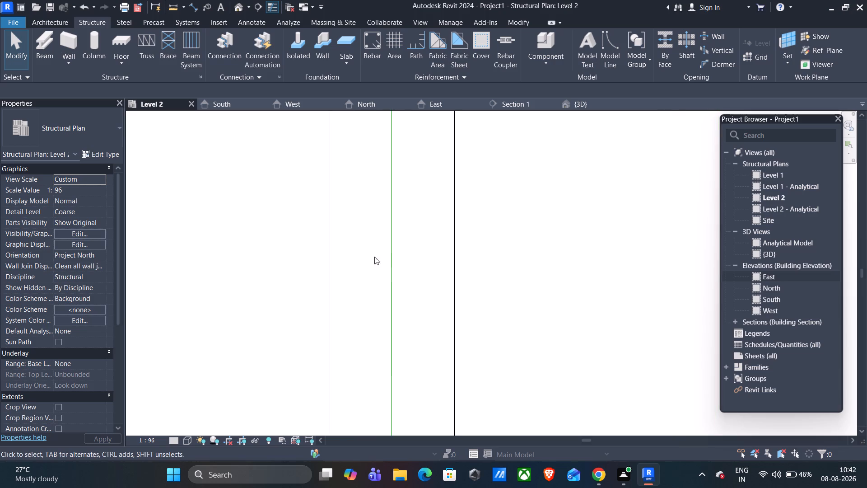
scroll(392, 257, "up", 11)
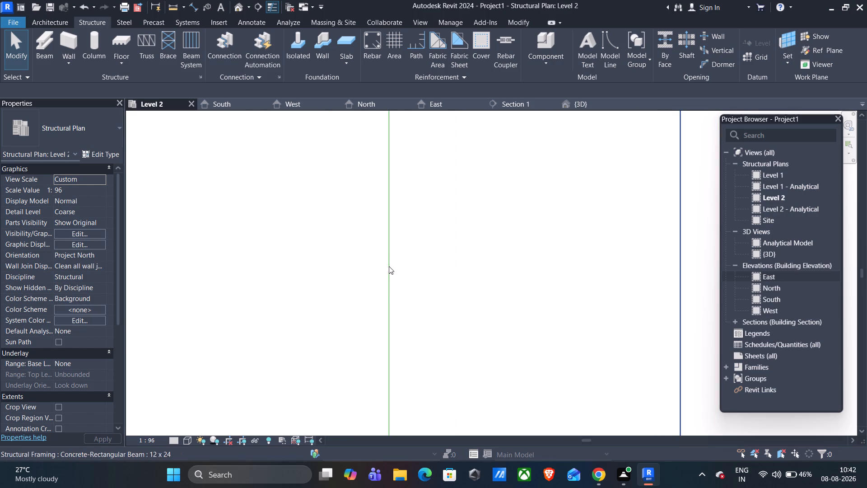
scroll(389, 266, "up", 1)
scroll(389, 266, "down", 12)
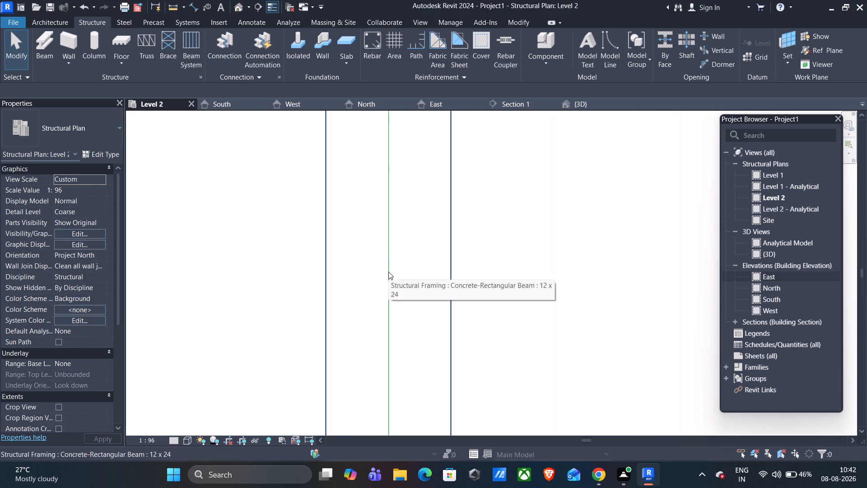
left_click(388, 272)
key("Escape")
scroll(487, 245, "down", 9)
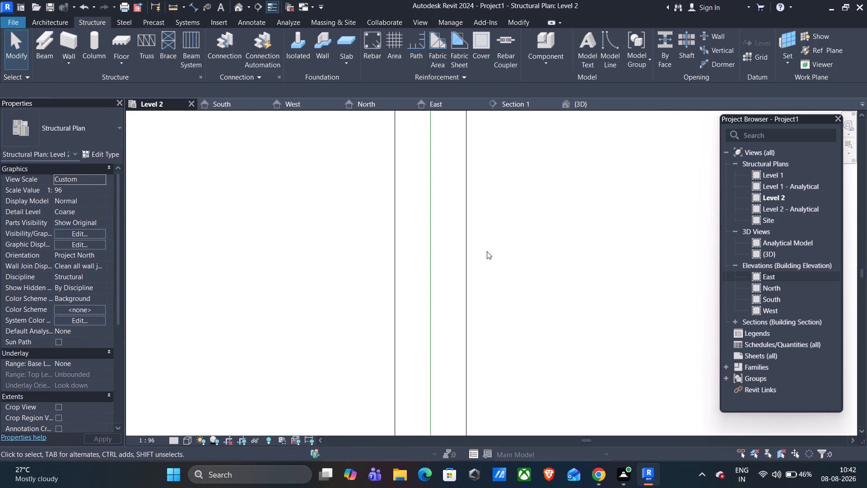
scroll(487, 251, "down", 2)
middle_click_drag(522, 277, 485, 185)
scroll(465, 348, "up", 6)
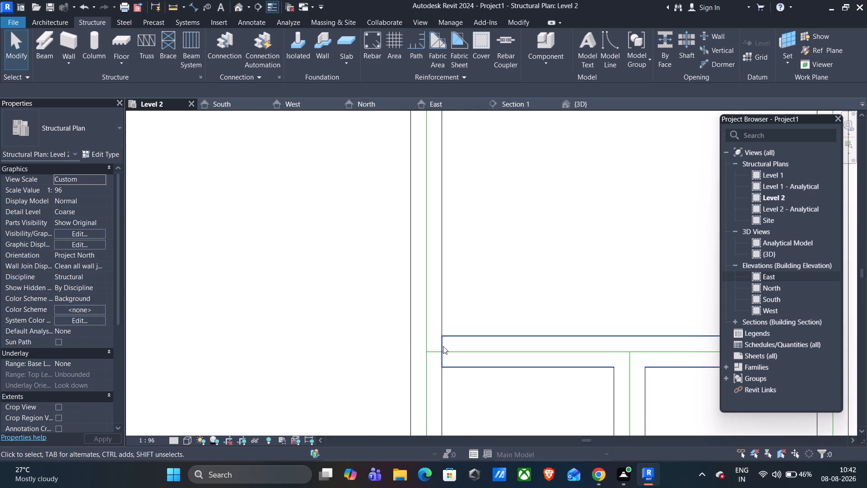
scroll(443, 346, "up", 7)
scroll(390, 357, "up", 6)
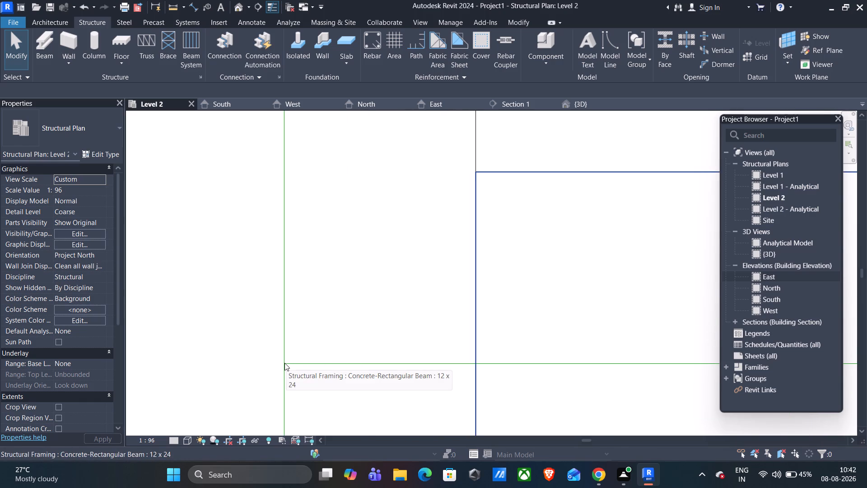
left_click(284, 363)
key("Escape")
scroll(320, 338, "down", 10)
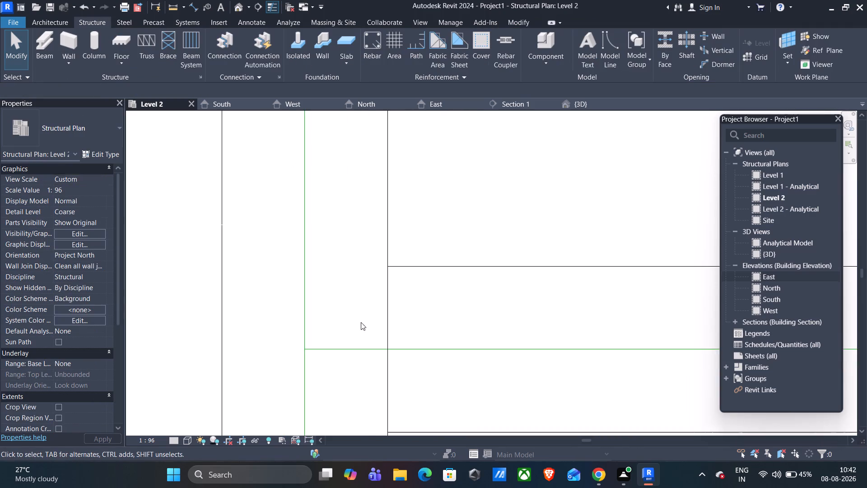
scroll(361, 322, "down", 9)
scroll(450, 270, "down", 5)
middle_click_drag(454, 265, 438, 152)
middle_click_drag(490, 345, 475, 289)
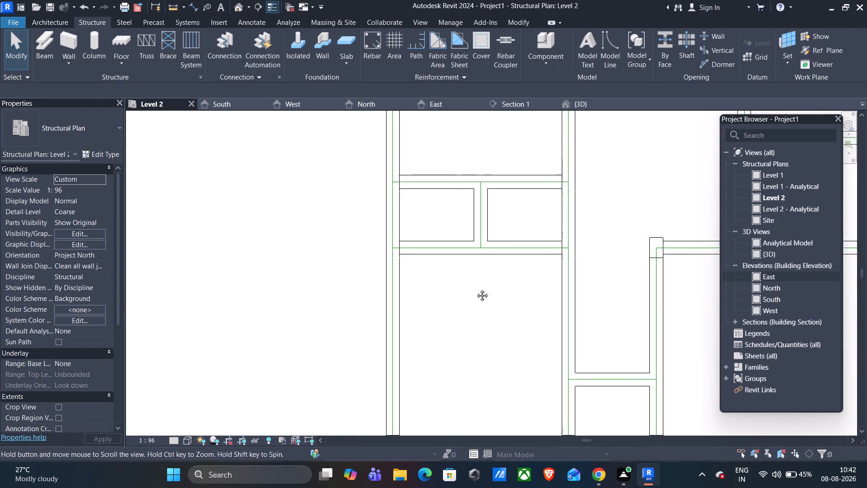
middle_click_drag(475, 289, 451, 221)
scroll(453, 235, "down", 3)
scroll(390, 300, "up", 7)
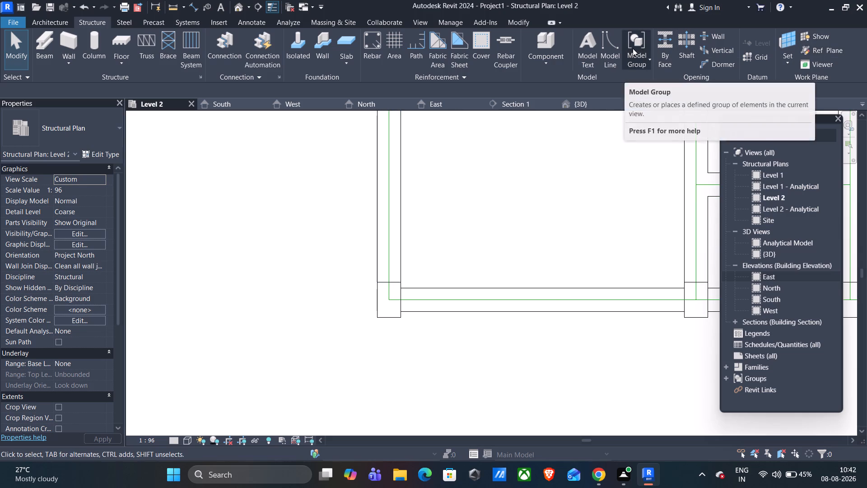
Draw a model line about 0.6 long running south from the beam centreline corner in the southwest column.
left_click(603, 49)
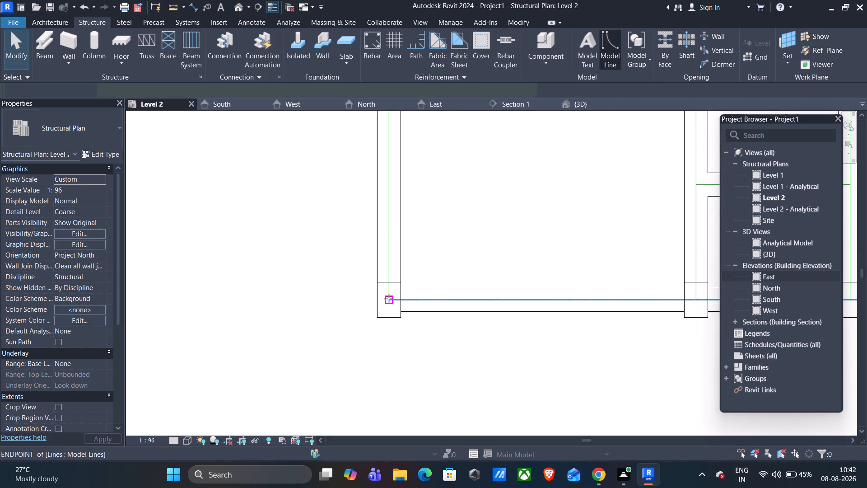
left_click(389, 299)
left_click(388, 346)
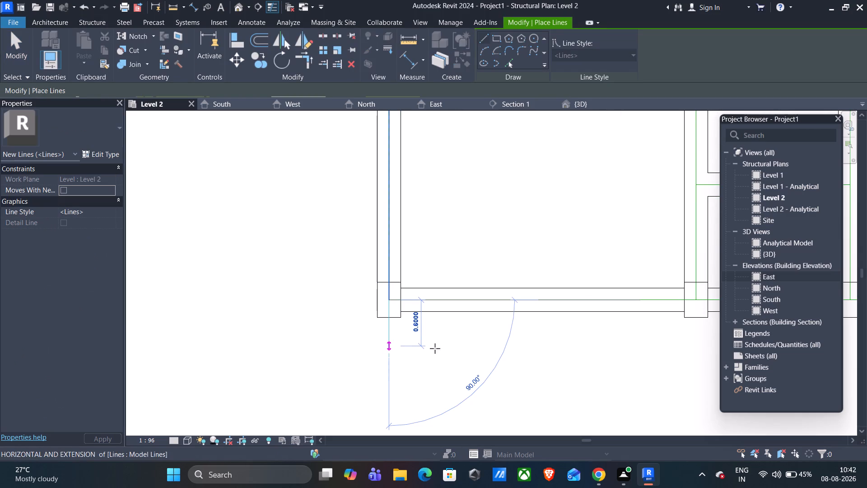
key("Escape")
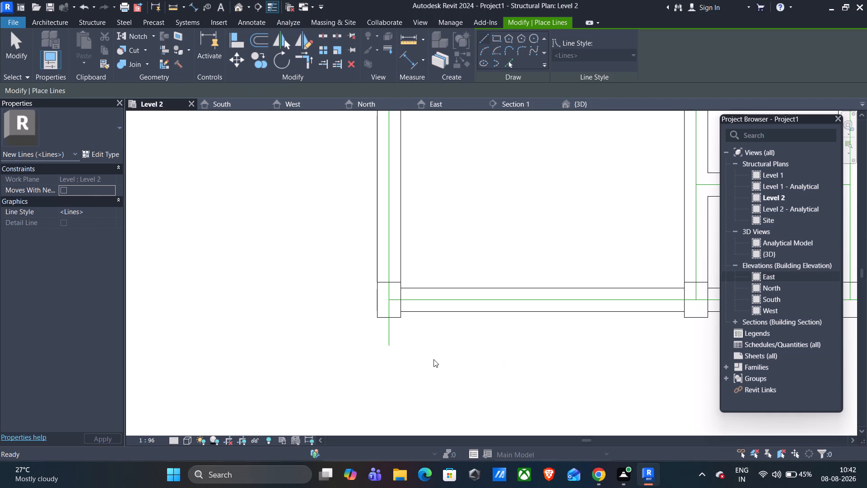
key("Escape")
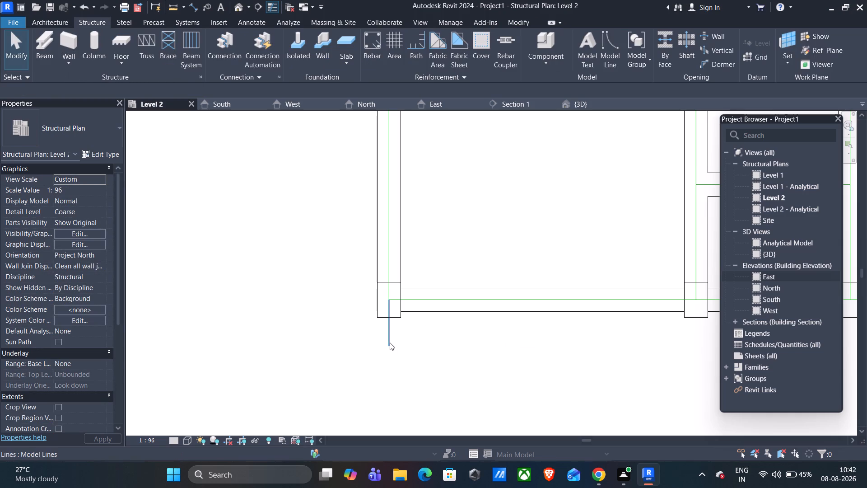
Select all model lines of the same style in the Level 2 plan and delete them.
left_click(390, 343)
key("s")
key("a")
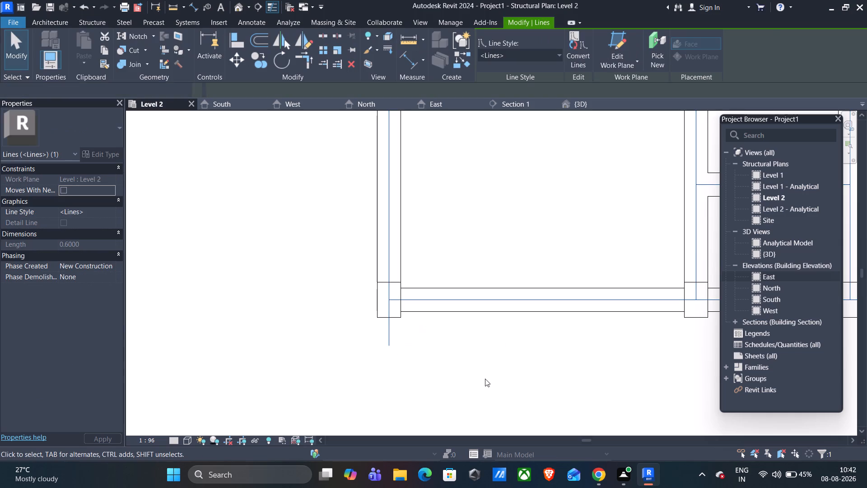
scroll(486, 377, "down", 11)
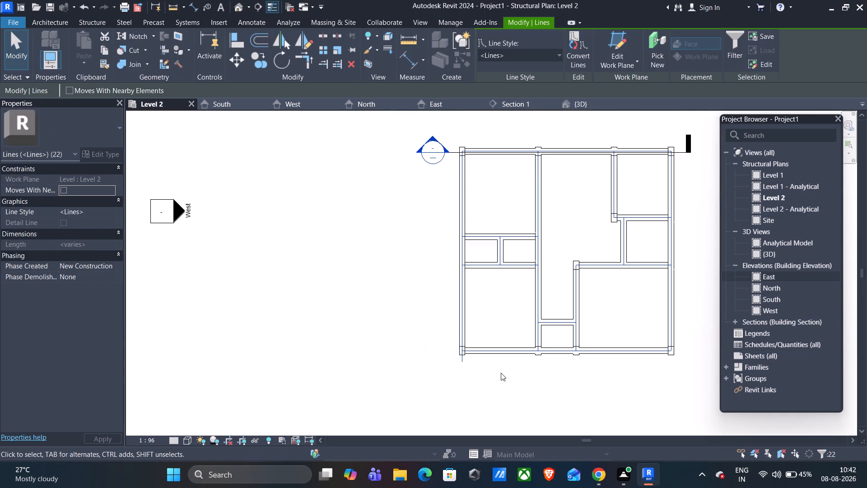
scroll(534, 382, "up", 1)
key("Delete")
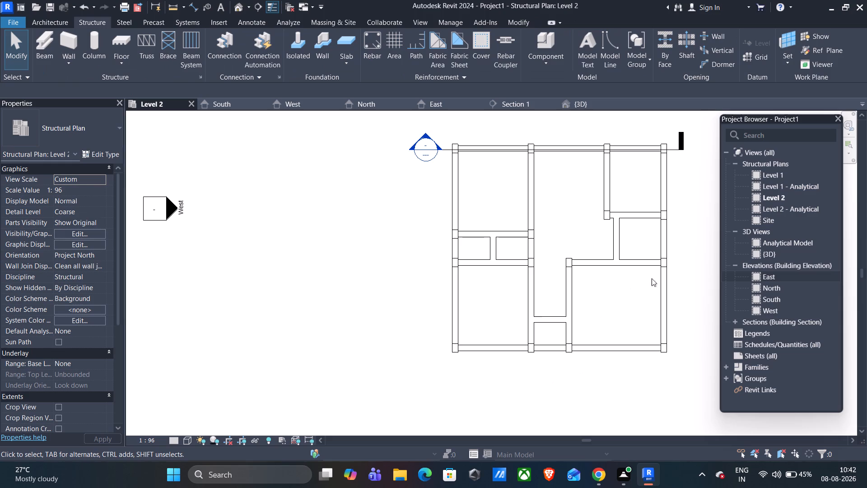
In the 3D view, inspect the two vertical 16 mm rebar sets in the 12 x 18 column at the beam corner.
middle_click_drag(702, 242, 563, 263)
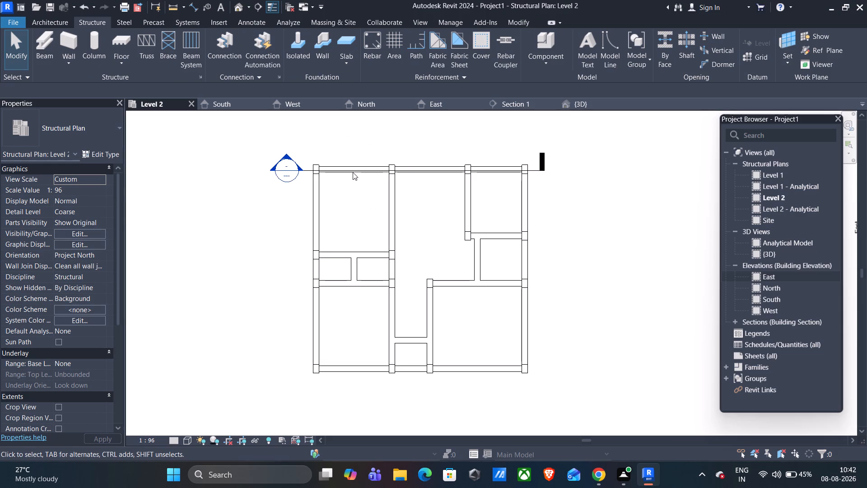
left_click(588, 99)
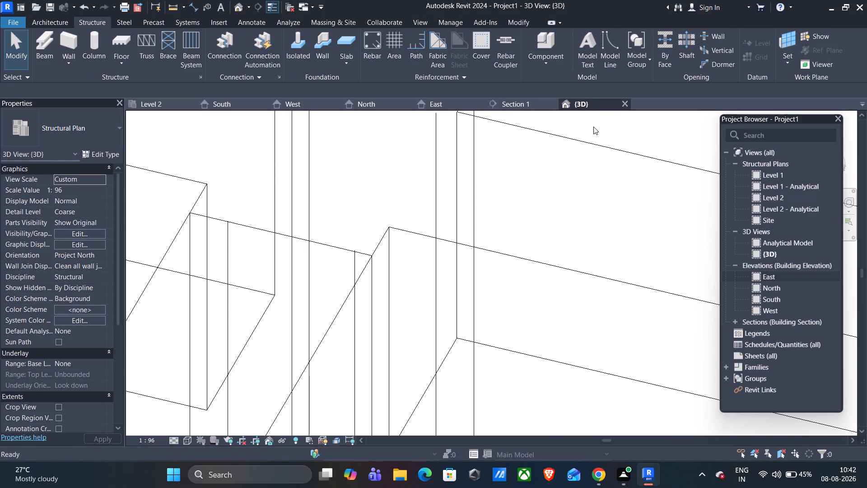
left_click(437, 187)
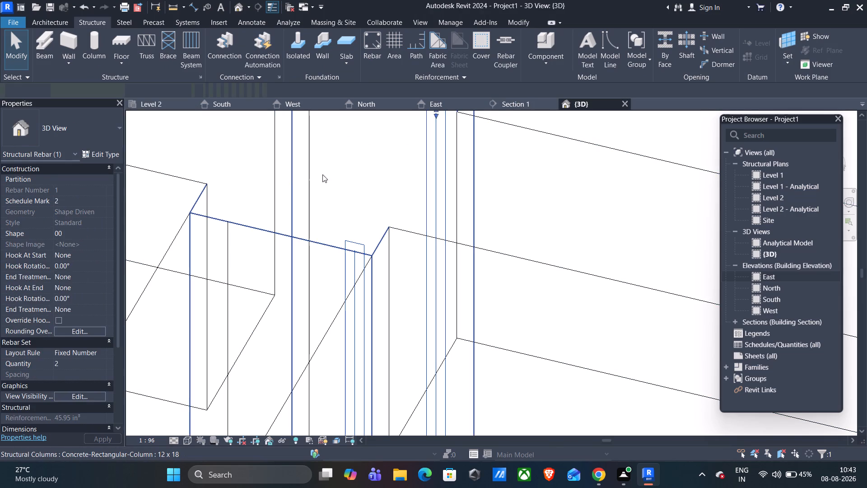
key("Escape")
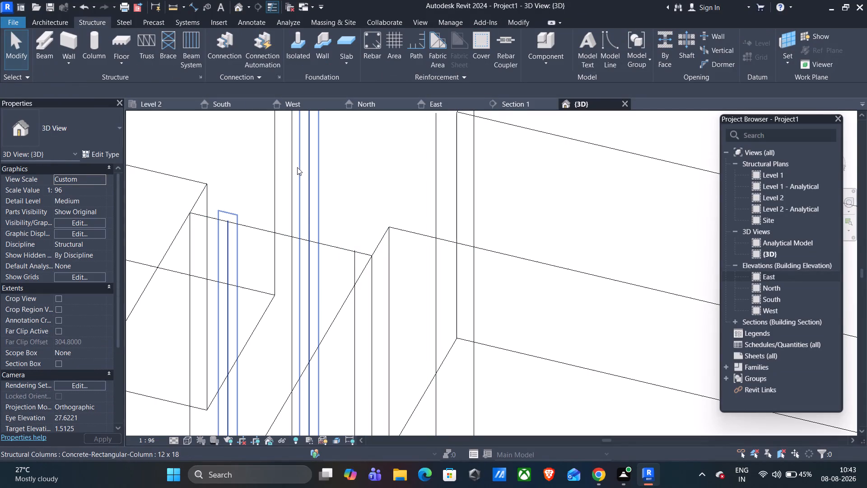
left_click(303, 168)
scroll(323, 171, "down", 5)
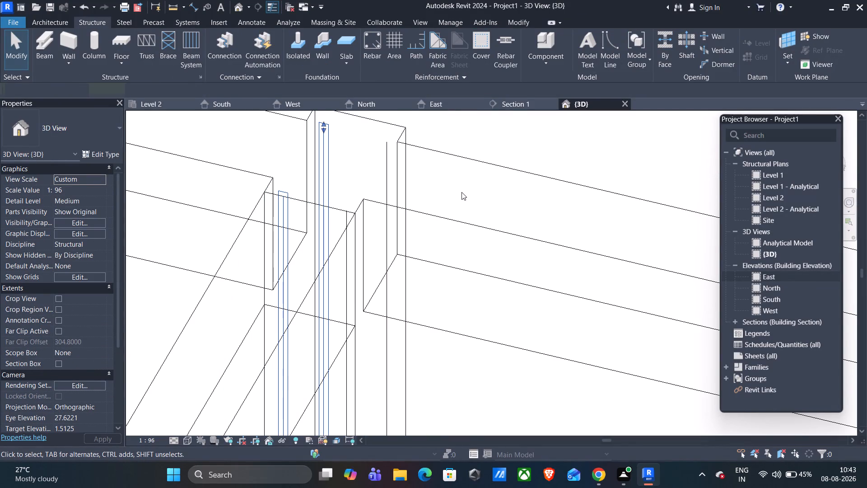
key("Escape")
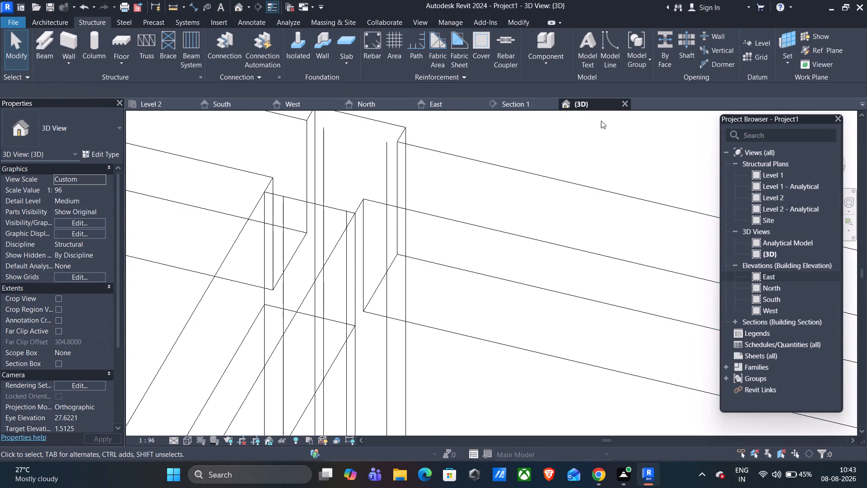
In Section 1, start rebar placement on the 12 x 24 beam and duplicate the 16mm dia bar type as 12mm dia bar.
left_click(519, 104)
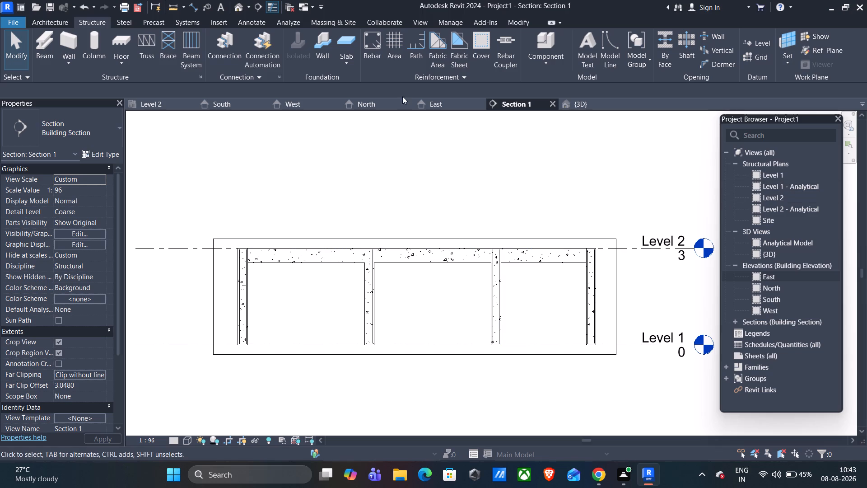
left_click(421, 254)
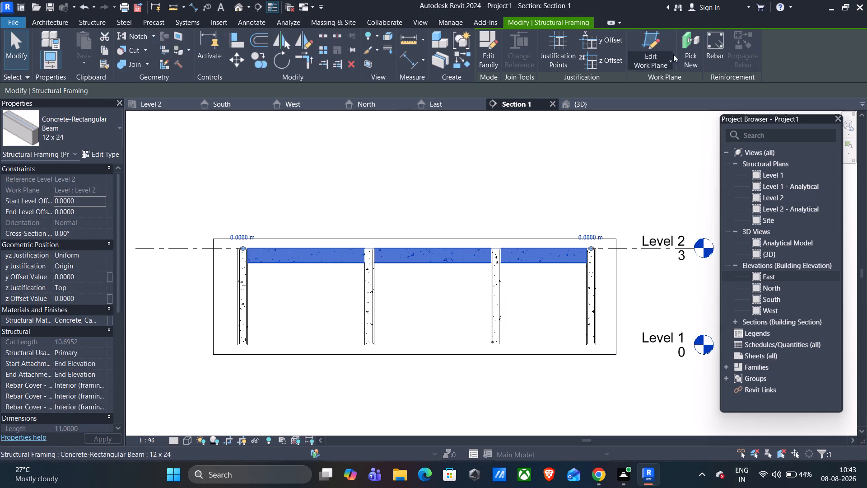
left_click(717, 47)
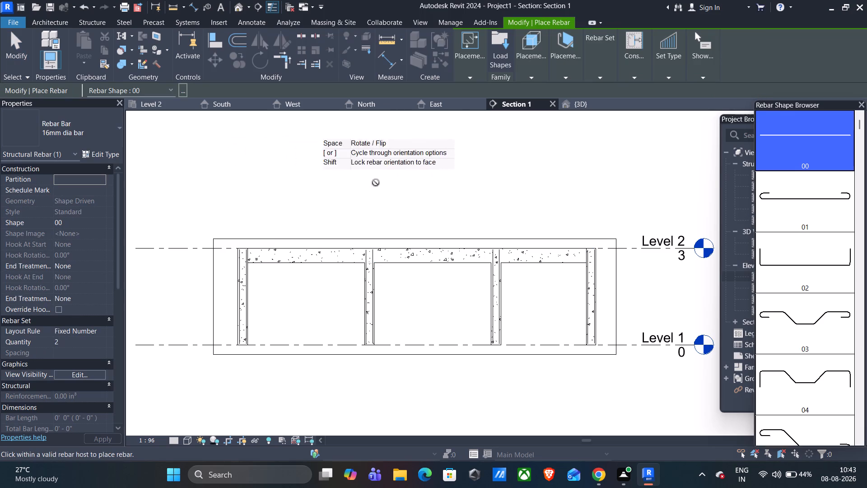
left_click(110, 147)
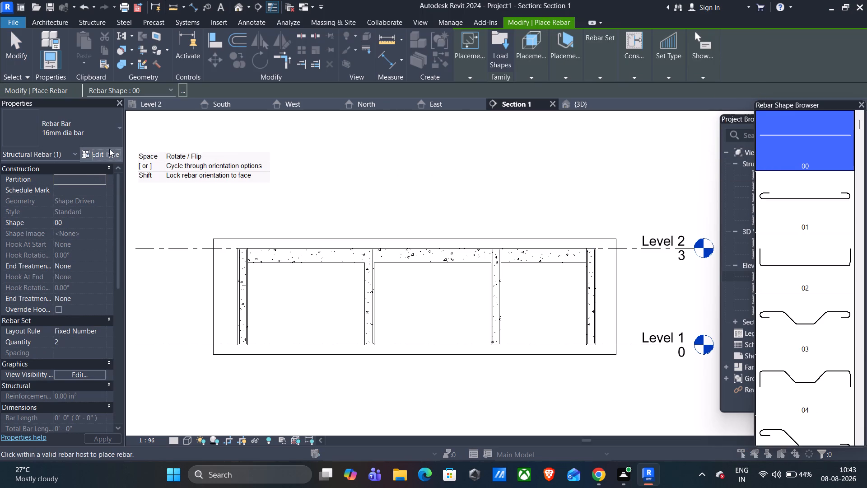
left_click(109, 149)
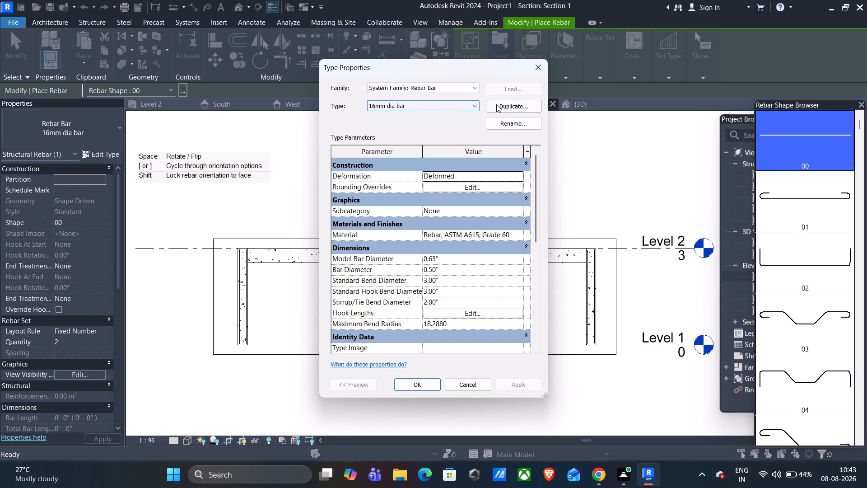
left_click(496, 104)
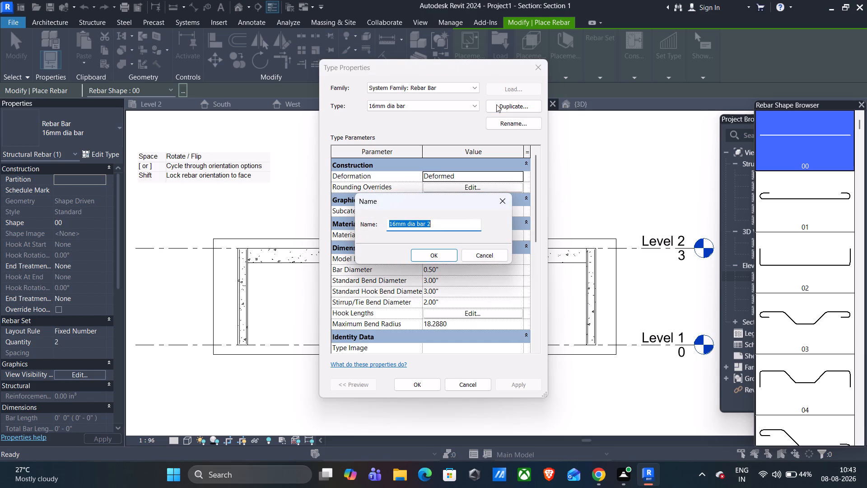
type("12")
type("mm dia")
key("space")
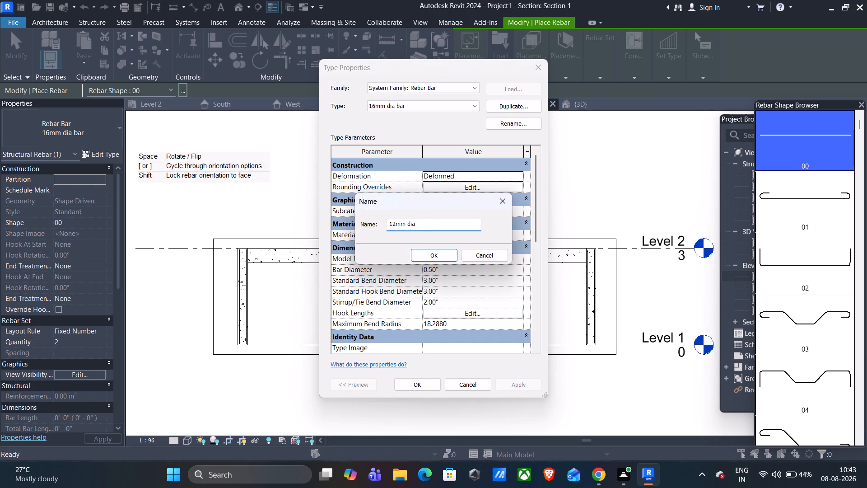
type("bae")
key("BackSpace")
key("r")
scroll(297, 96, "down", 1)
left_click(438, 255)
left_click(449, 257)
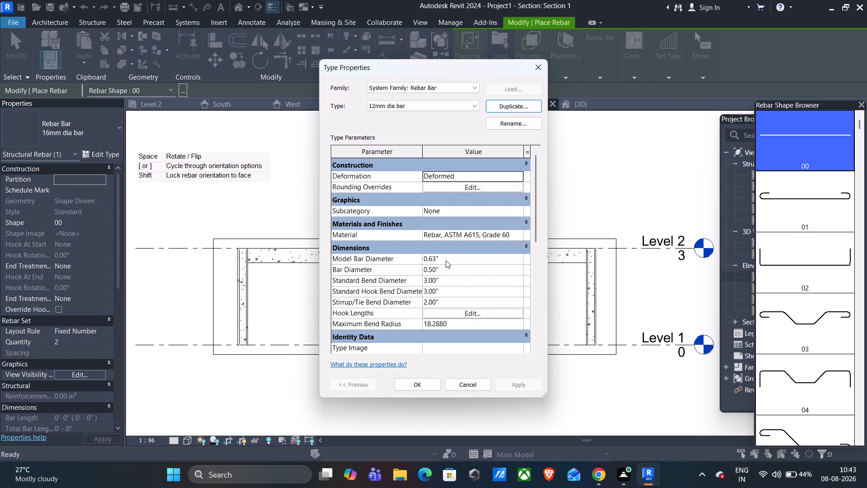
Set the 12mm dia bar type's Model Bar Diameter to 12 mm.
left_click(445, 260)
left_click_drag(445, 260, 430, 257)
type("12mm")
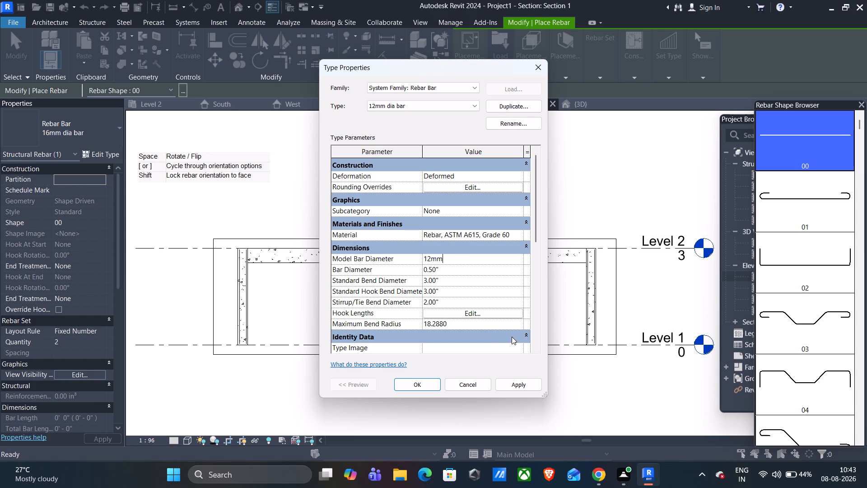
left_click(516, 386)
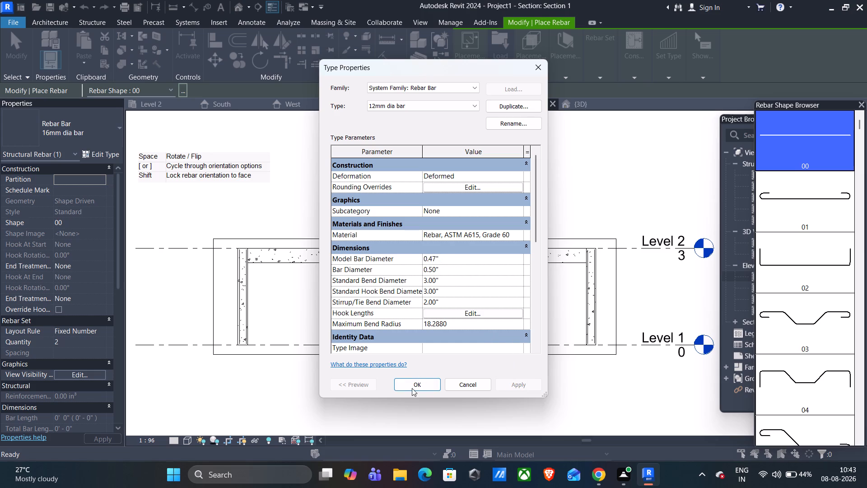
left_click(416, 384)
Place a straight shape 00 12mm dia bar set along the bottom cover of the beam's west bay.
scroll(303, 260, "up", 5)
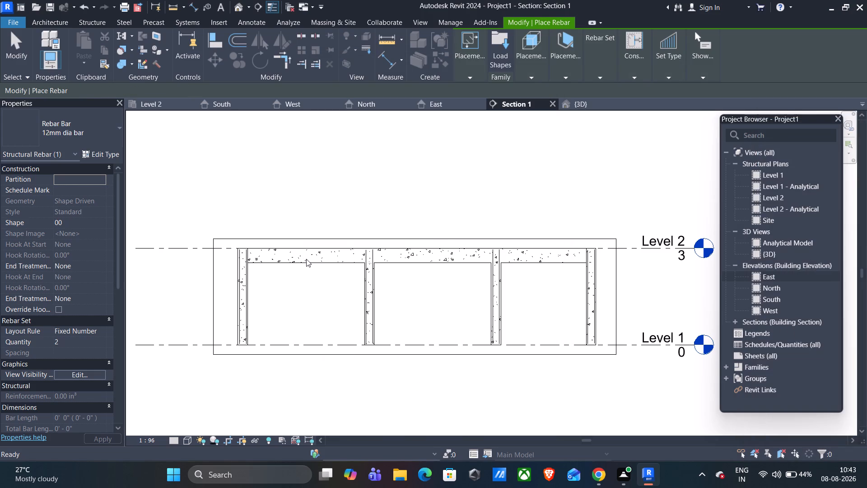
scroll(306, 258, "up", 8)
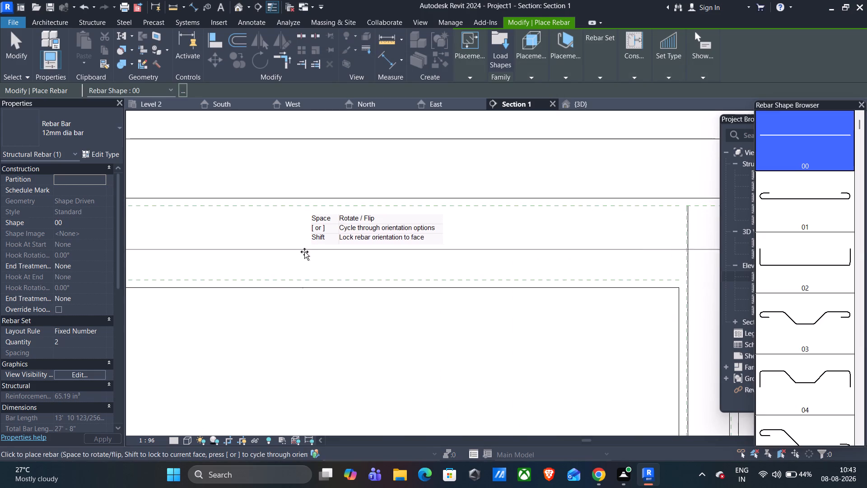
scroll(304, 276, "up", 16)
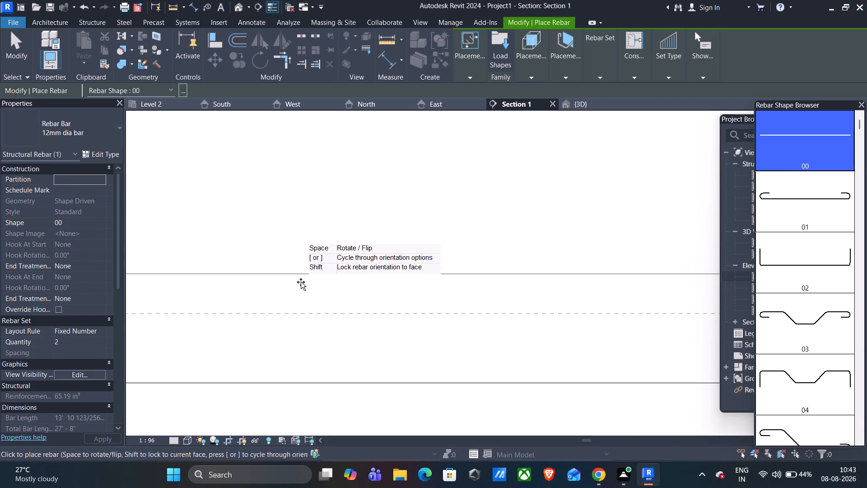
left_click(304, 313)
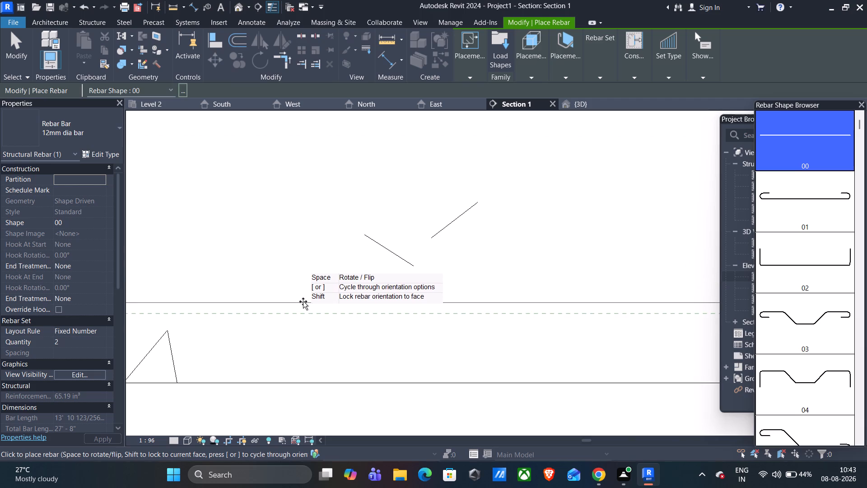
Place a straight shape 00 12mm dia bar set along the top cover of the beam's west bay.
scroll(306, 262, "down", 6)
scroll(312, 220, "down", 5)
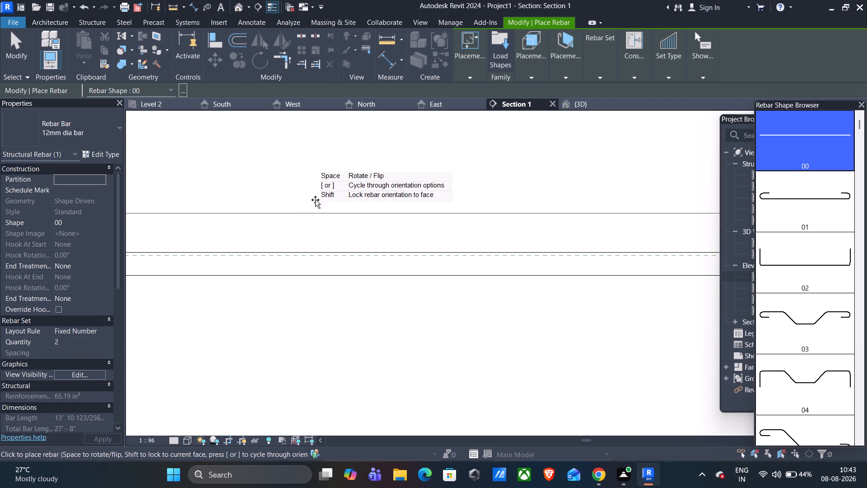
scroll(315, 200, "down", 1)
middle_click_drag(325, 169, 294, 265)
scroll(299, 214, "up", 5)
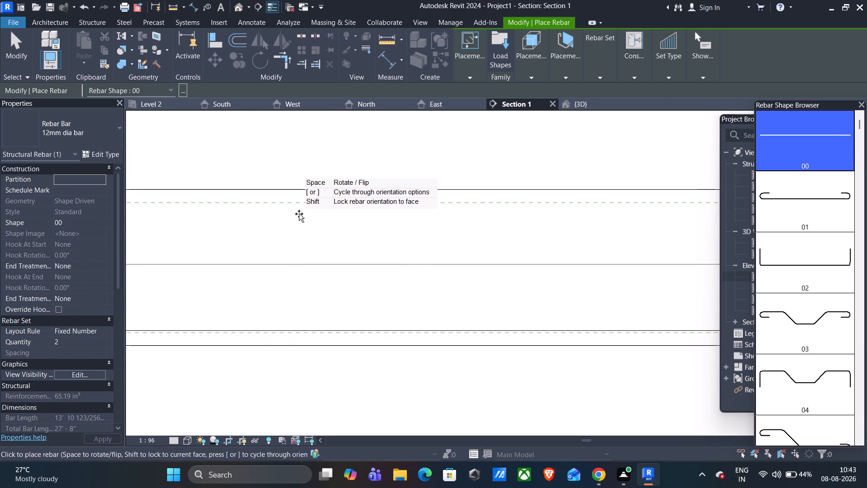
scroll(299, 214, "up", 7)
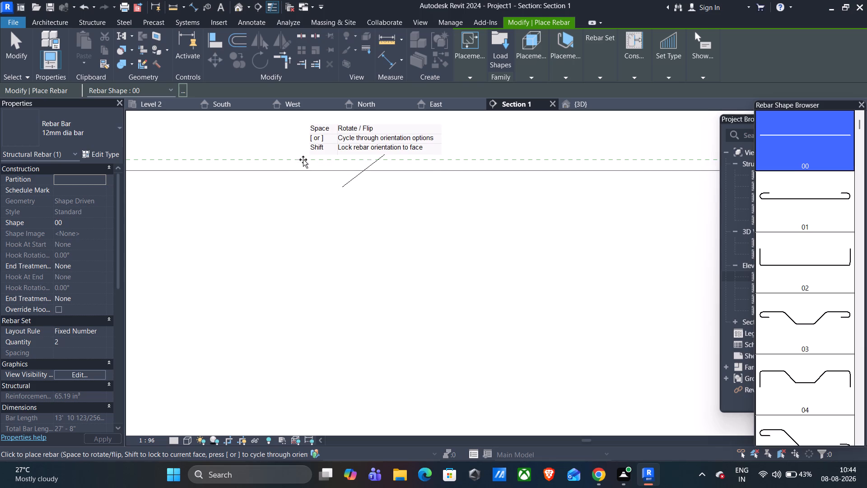
left_click(303, 160)
Place straight shape 00 12mm dia bar sets along the top and bottom covers of the beam's middle bay.
scroll(303, 160, "down", 9)
scroll(299, 183, "down", 12)
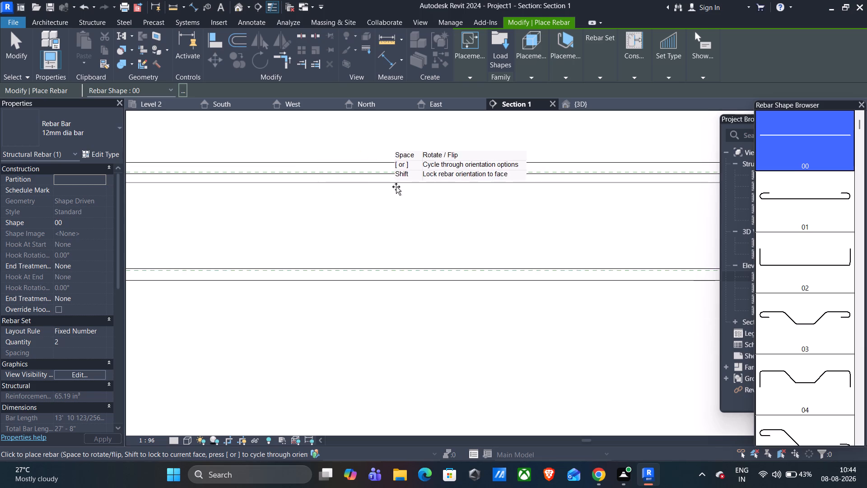
scroll(424, 197, "down", 4)
scroll(463, 210, "down", 2)
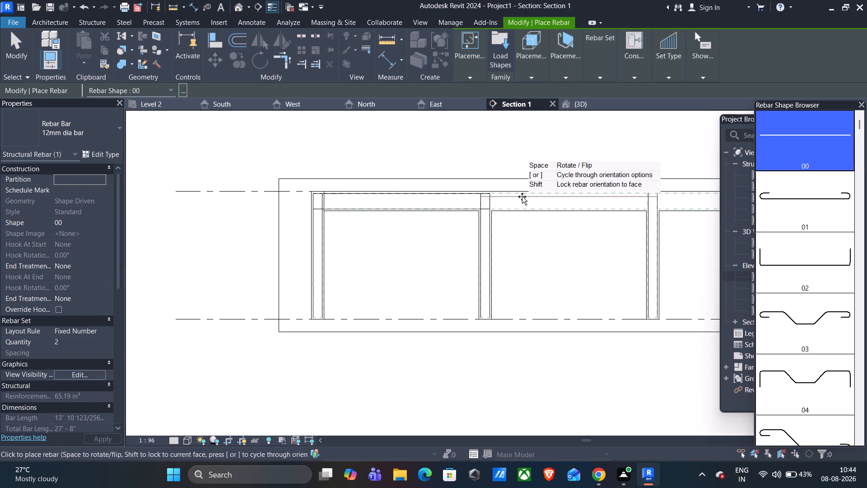
scroll(522, 197, "up", 17)
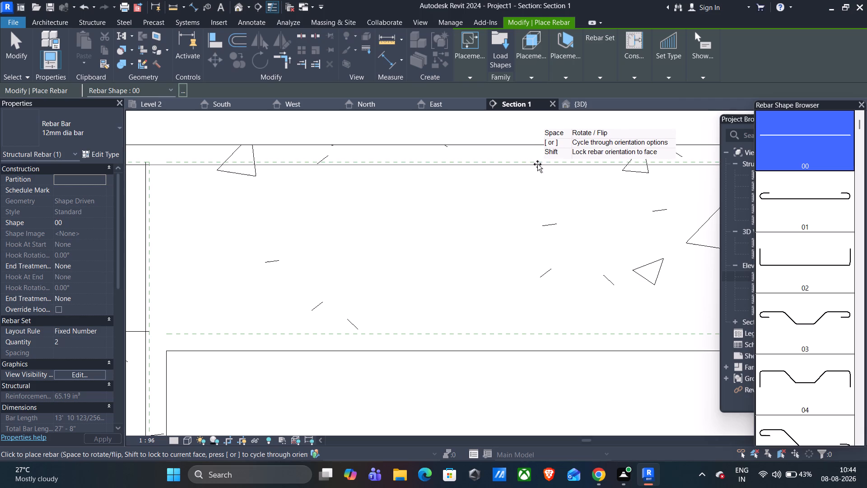
left_click(537, 160)
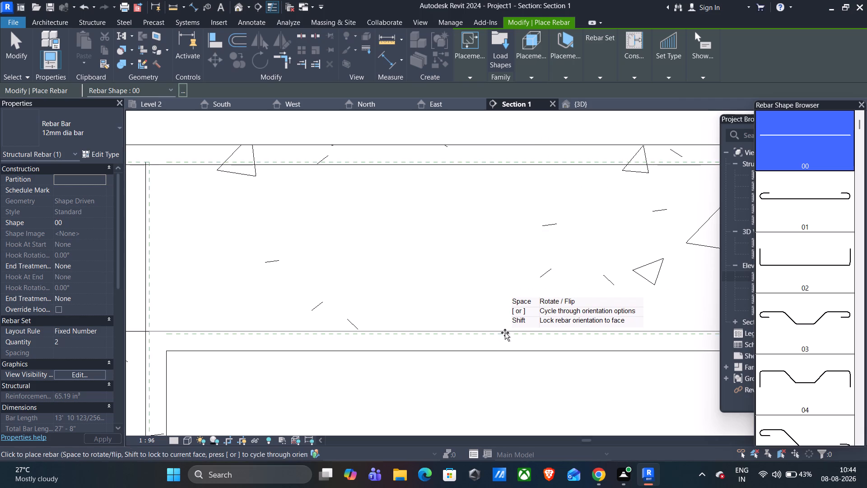
left_click(505, 333)
Place straight shape 00 12mm dia bar sets along the top and bottom covers of the beam's east bay.
scroll(506, 333, "down", 9)
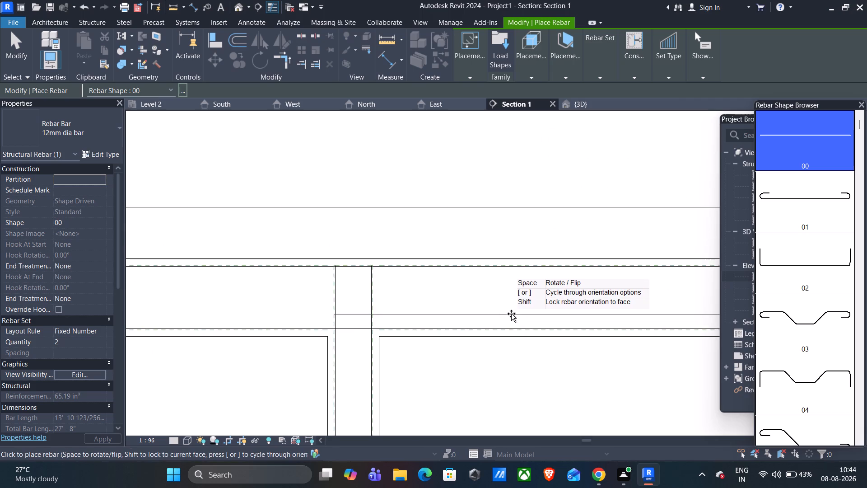
scroll(511, 314, "down", 5)
scroll(550, 303, "down", 4)
middle_click_drag(648, 311, 604, 317)
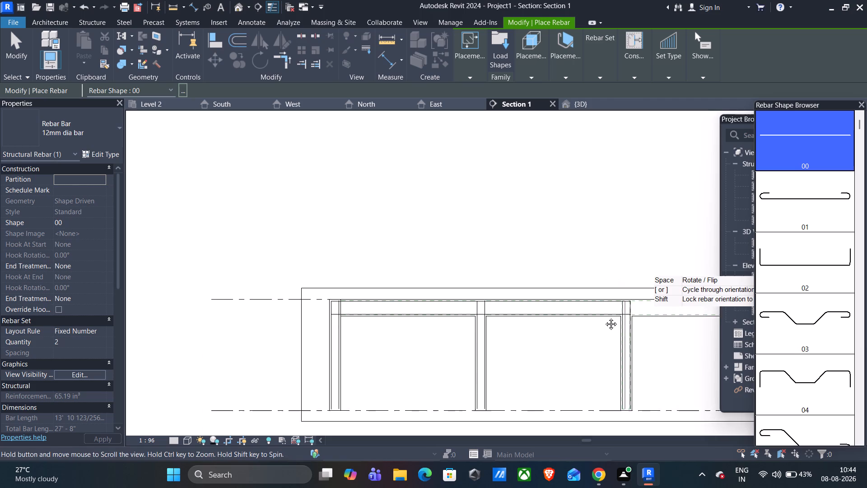
middle_click_drag(604, 317, 459, 318)
scroll(466, 319, "up", 1)
scroll(523, 310, "up", 9)
scroll(475, 304, "up", 5)
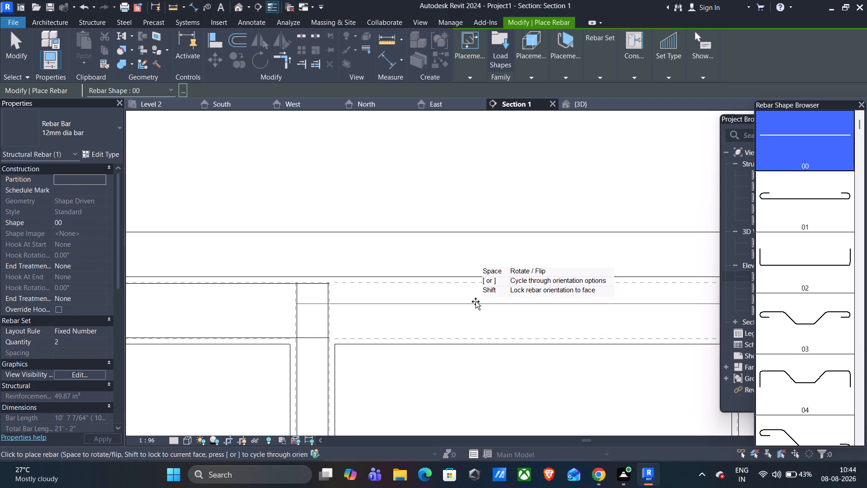
scroll(476, 296, "up", 3)
scroll(474, 289, "down", 3)
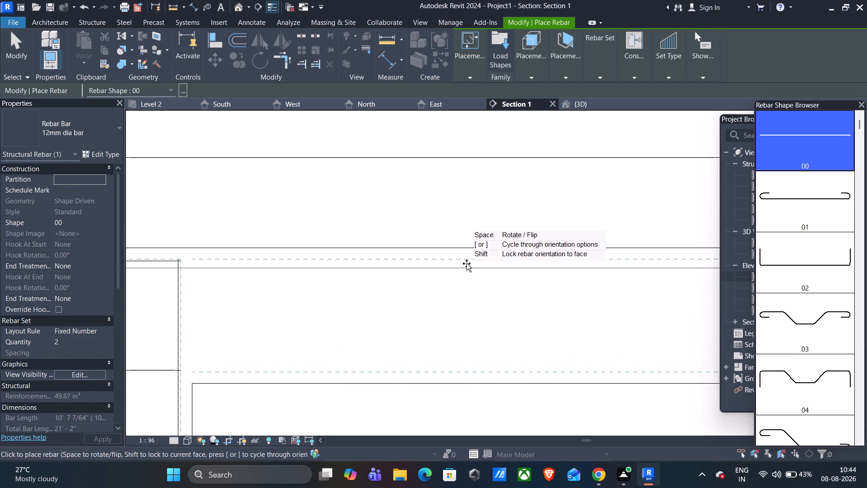
left_click(466, 258)
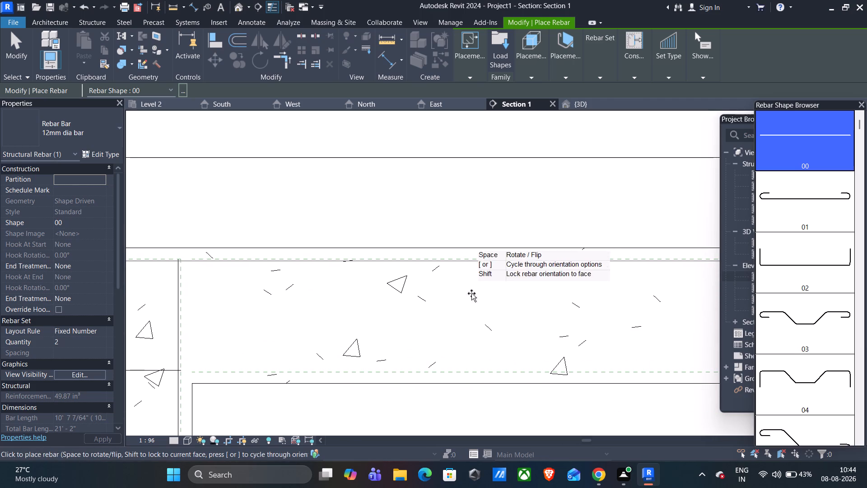
middle_click_drag(455, 366, 495, 300)
scroll(495, 300, "up", 4)
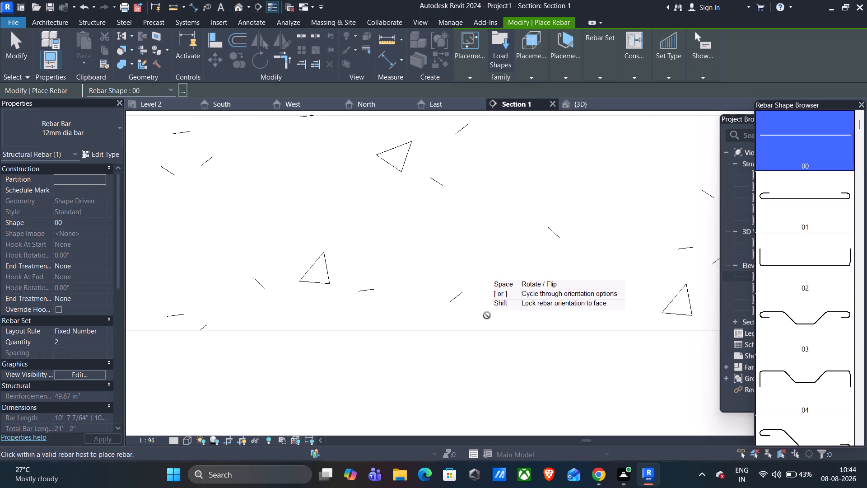
left_click(489, 310)
Choose the closed stirrup shape T1 as the rebar shape to place.
scroll(489, 310, "down", 4)
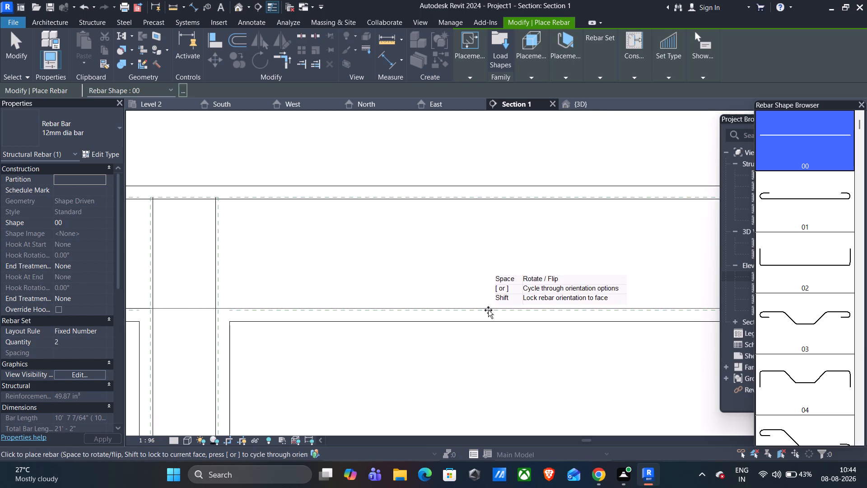
scroll(488, 310, "down", 12)
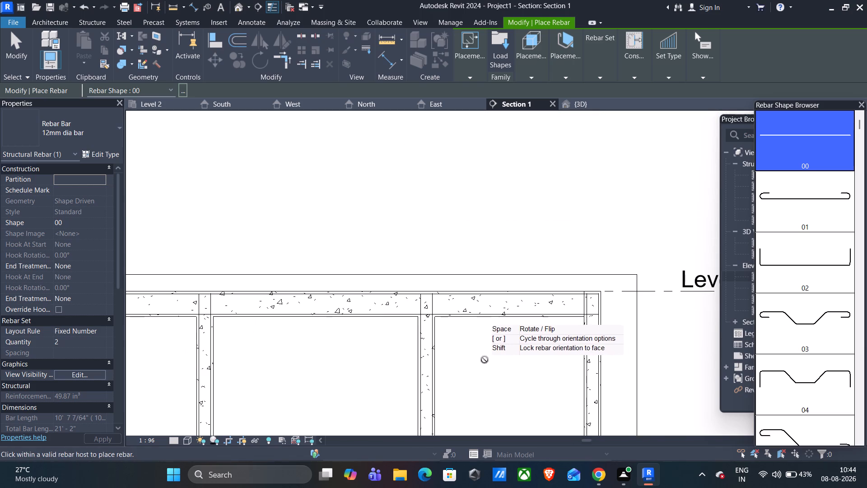
scroll(485, 360, "down", 3)
middle_click_drag(485, 359, 549, 285)
middle_click(551, 281)
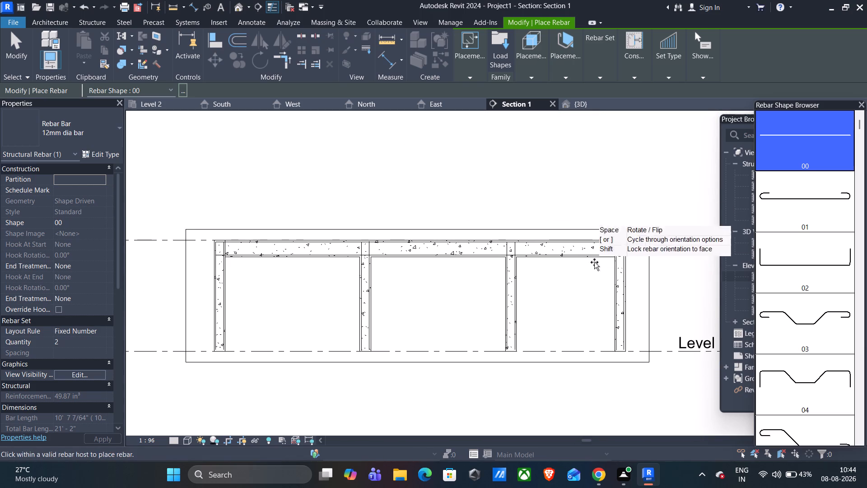
scroll(784, 243, "down", 9)
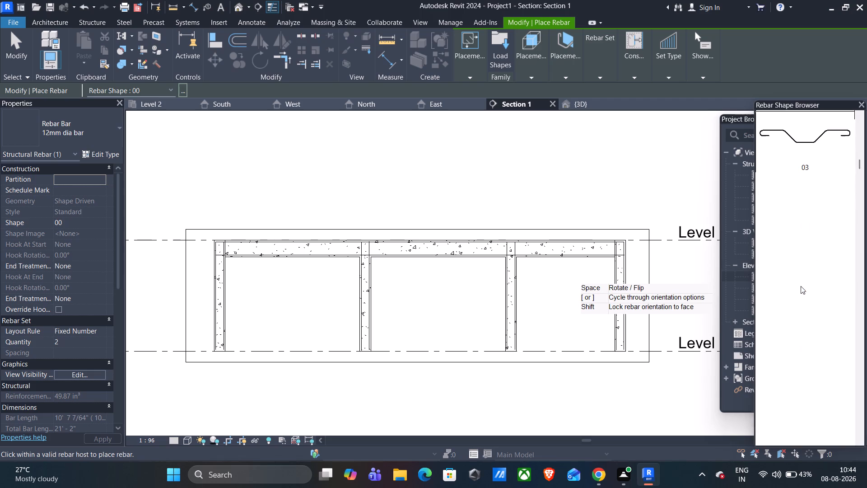
scroll(801, 286, "down", 20)
scroll(801, 286, "down", 15)
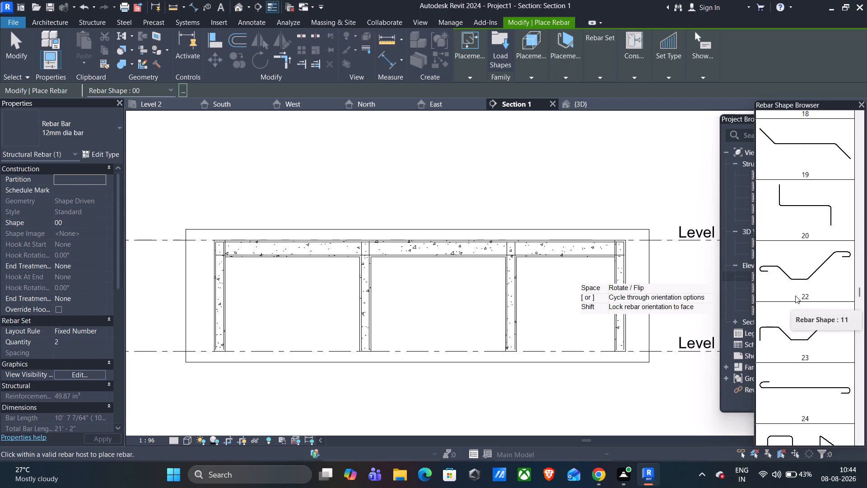
scroll(795, 296, "down", 11)
left_click(844, 357)
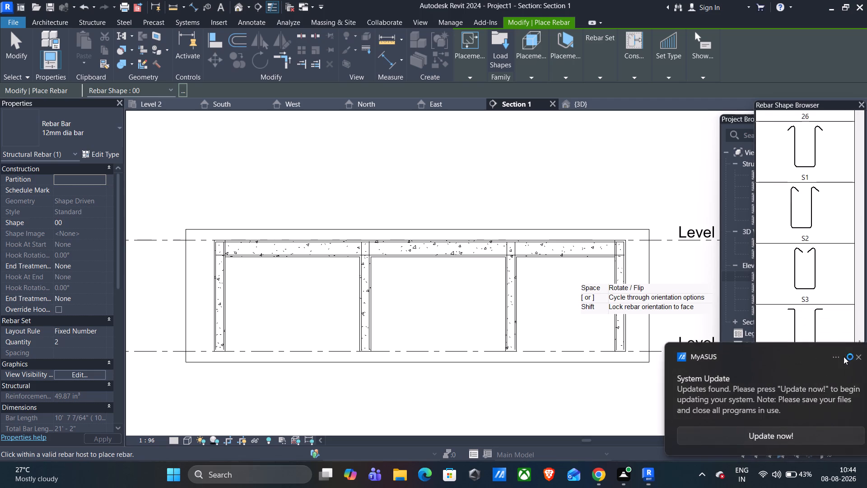
scroll(825, 304, "down", 8)
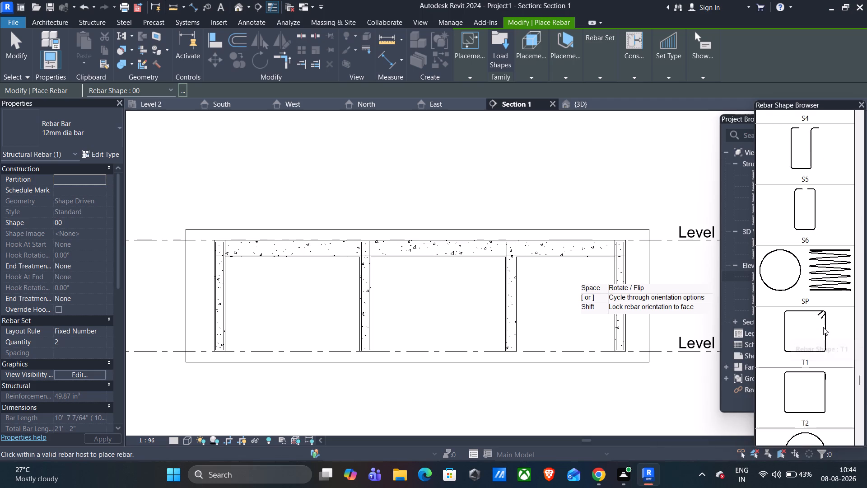
left_click(787, 331)
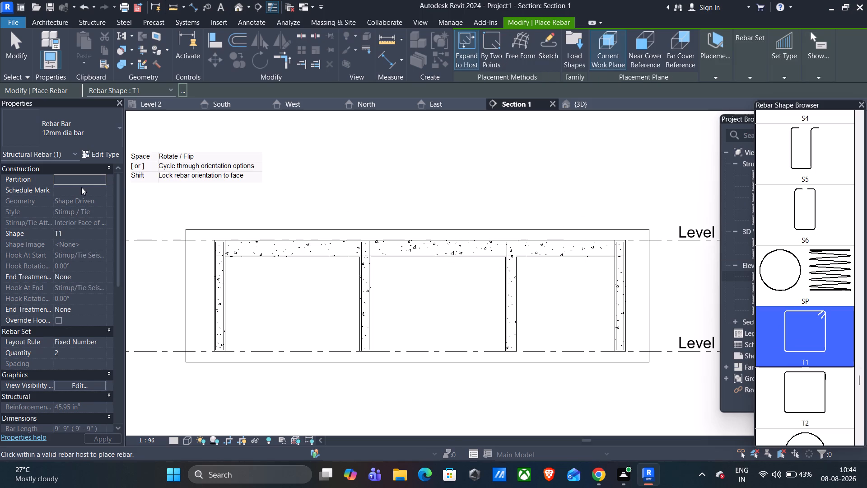
Duplicate the 12mm dia bar type as 8mm dia bar and set its Model Bar Diameter to 8 mm.
left_click(98, 151)
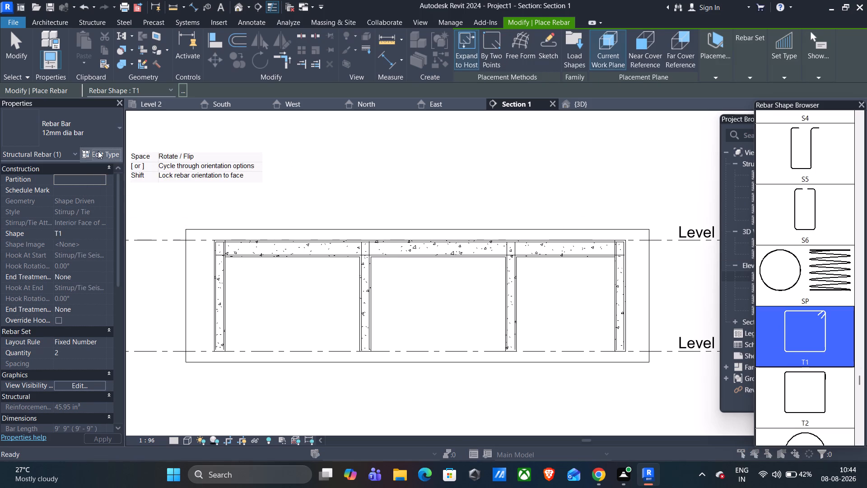
left_click(496, 109)
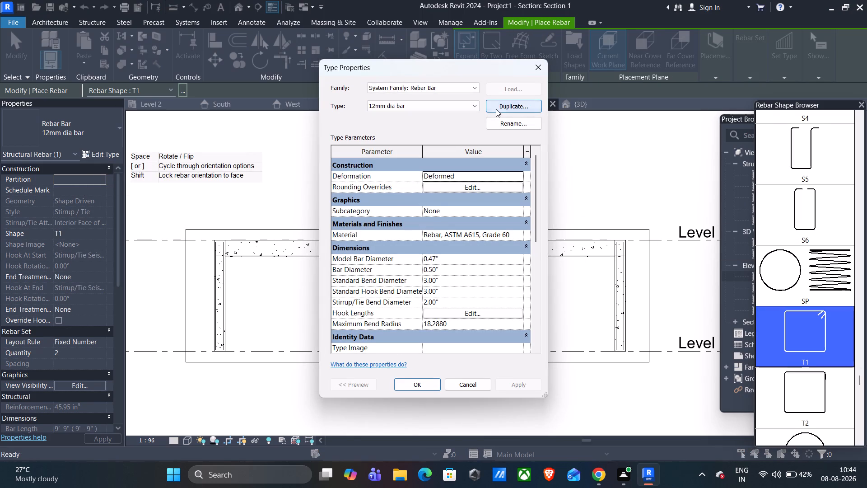
type("8mm dia bar")
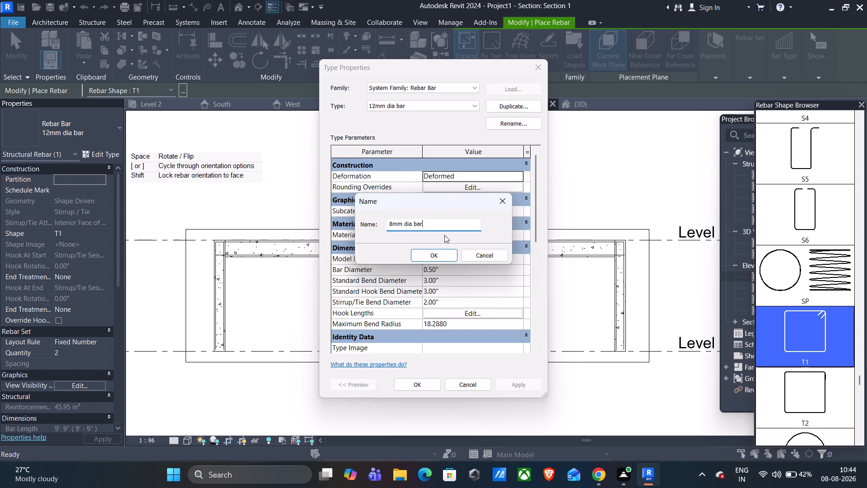
left_click(436, 257)
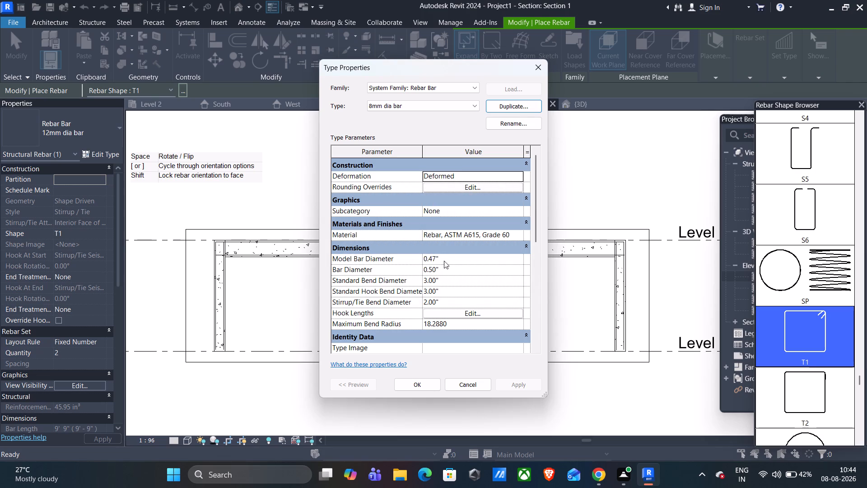
left_click(448, 260)
type("8mm")
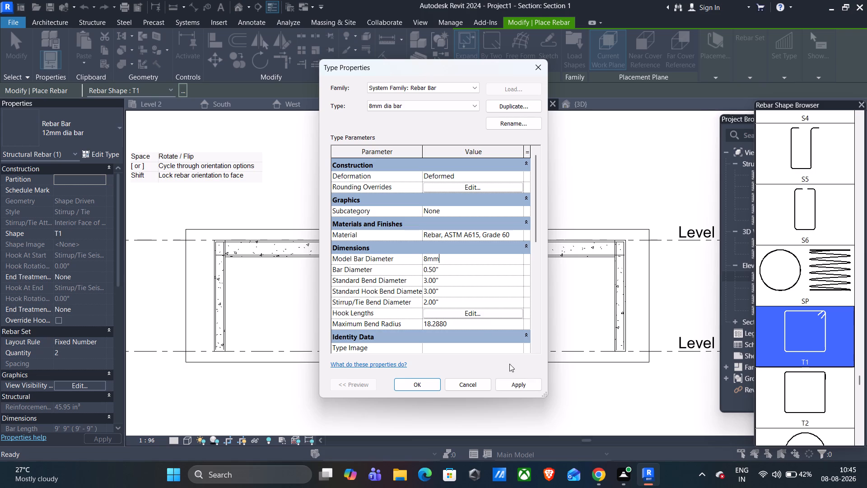
left_click(524, 384)
left_click(404, 384)
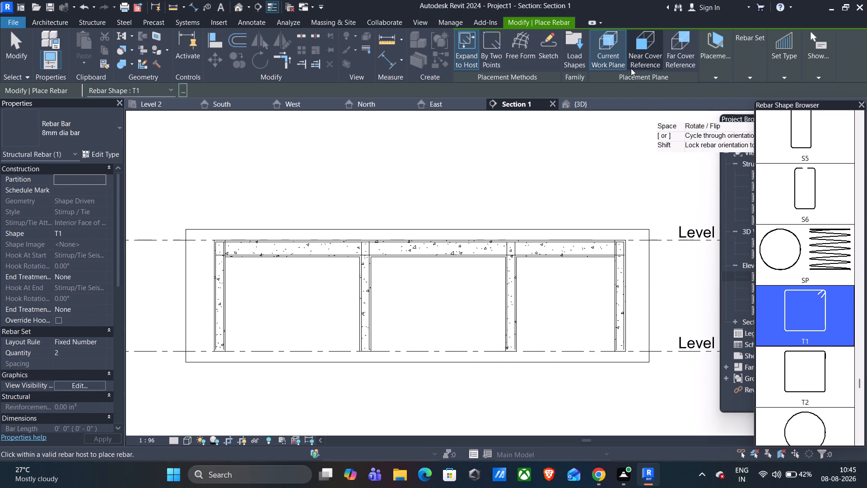
Place T1 stirrup sets perpendicular to cover, with Maximum Spacing layout at 200 mm, in the beam's east, middle and west bays.
left_click(718, 70)
left_click(788, 98)
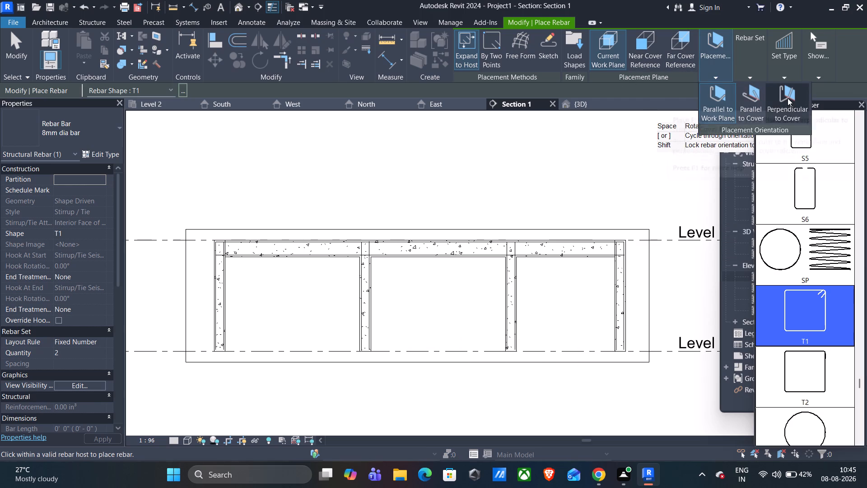
left_click(751, 70)
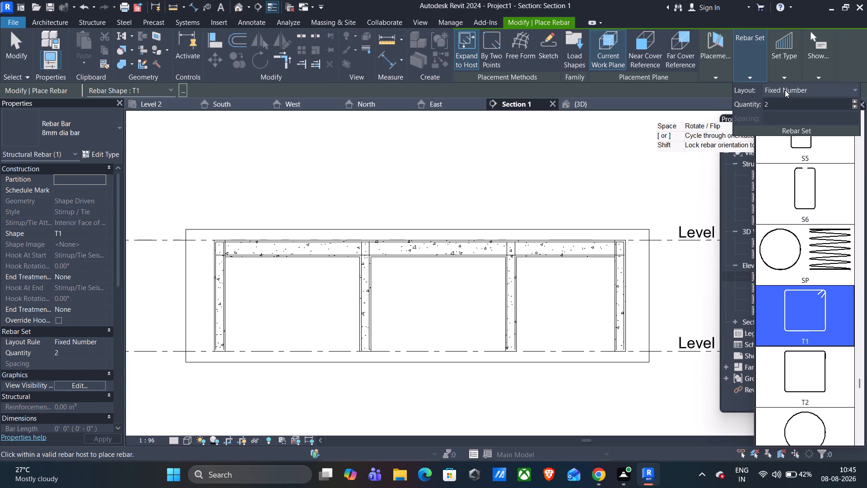
left_click(800, 86)
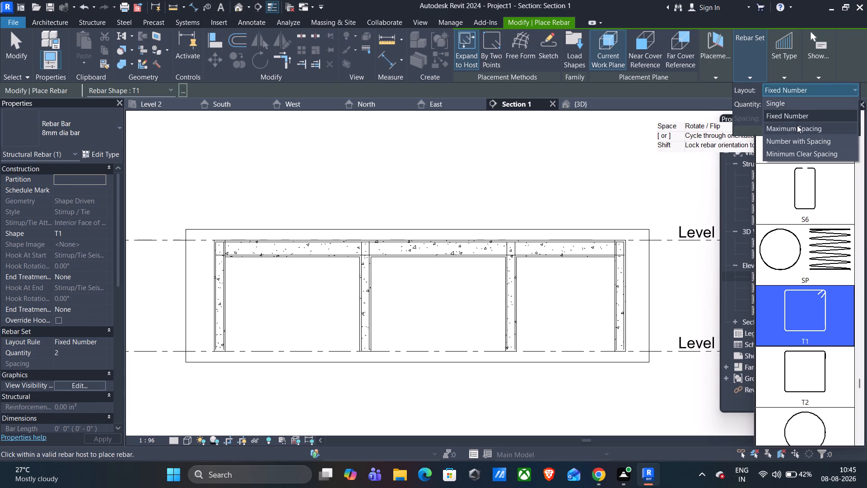
left_click(797, 125)
left_click_drag(802, 118, 766, 123)
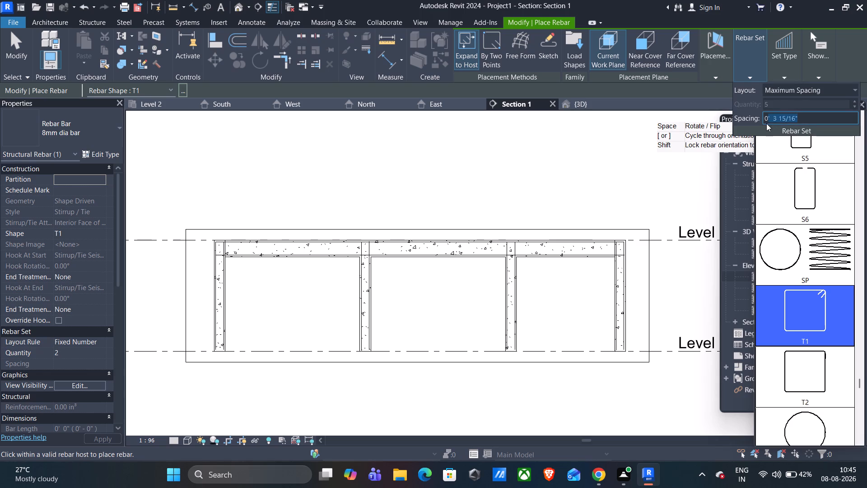
left_click_drag(766, 123, 762, 124)
key("BackSpace")
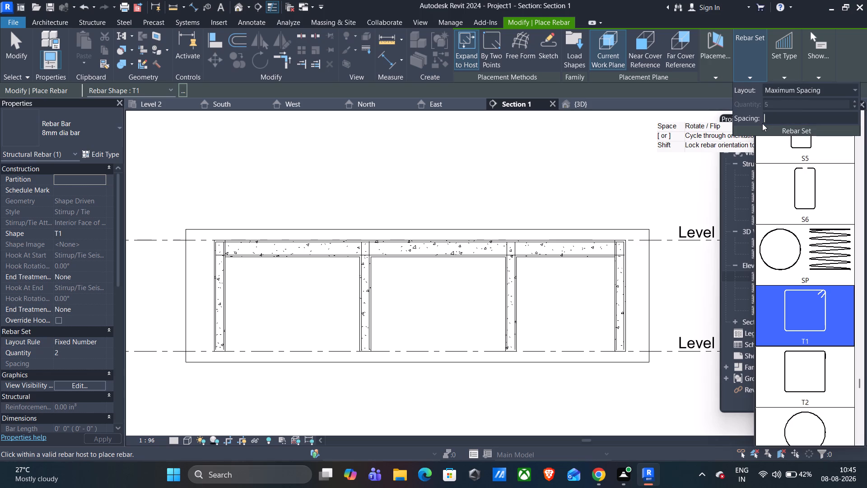
key("2")
type("00")
type("mm")
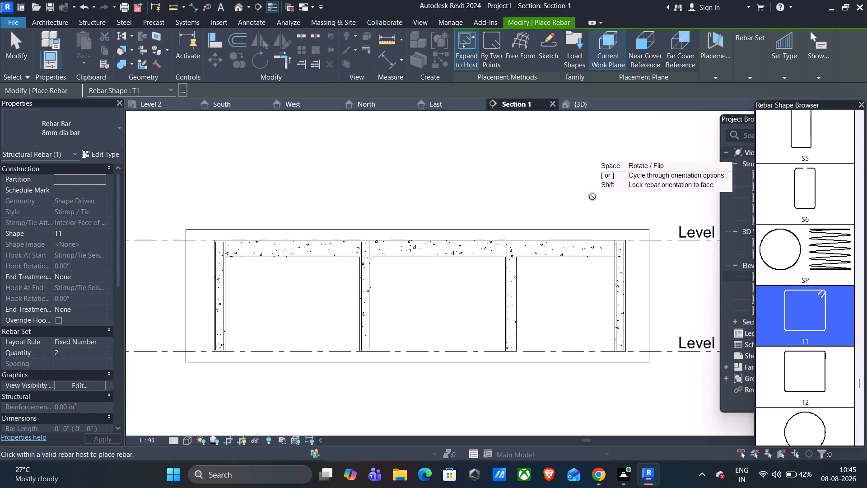
left_click(555, 249)
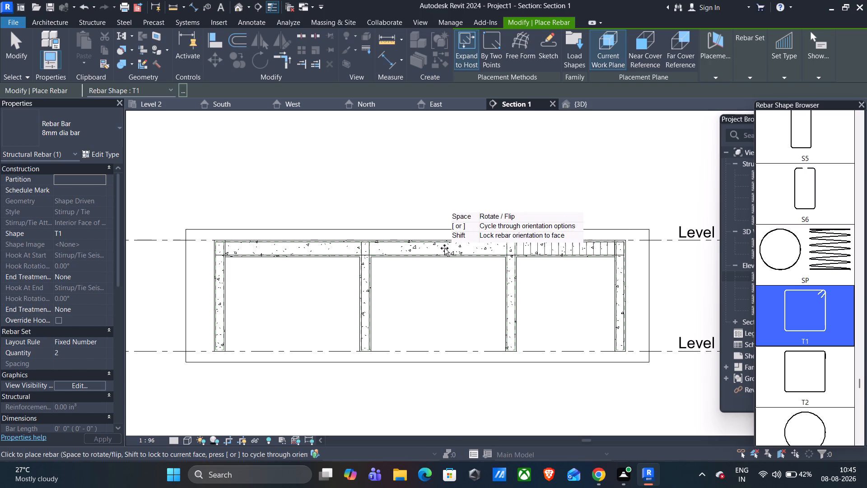
left_click(443, 249)
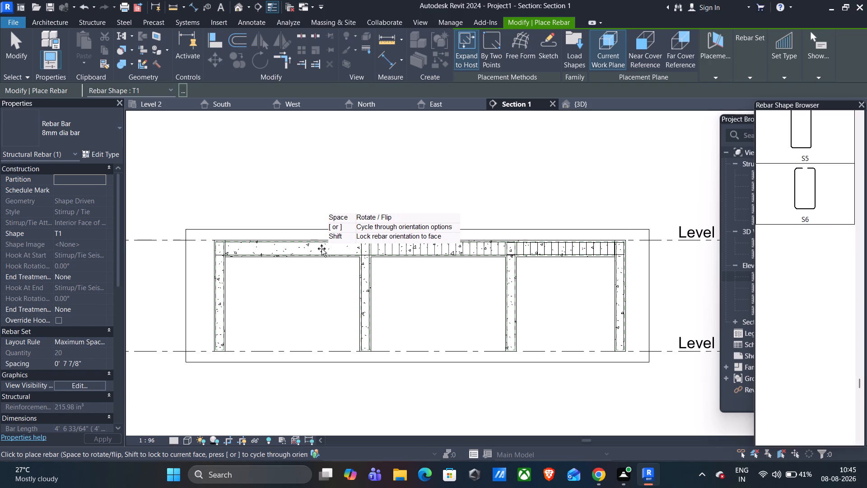
left_click(320, 249)
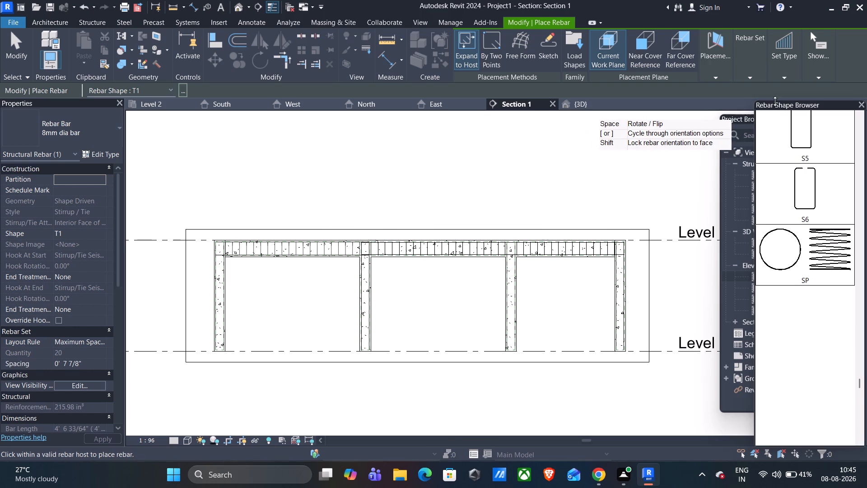
Place 8mm dia T1 stirrup sets in the four columns of Section 1 with Maximum Spacing layout at 250 mm.
left_click(753, 75)
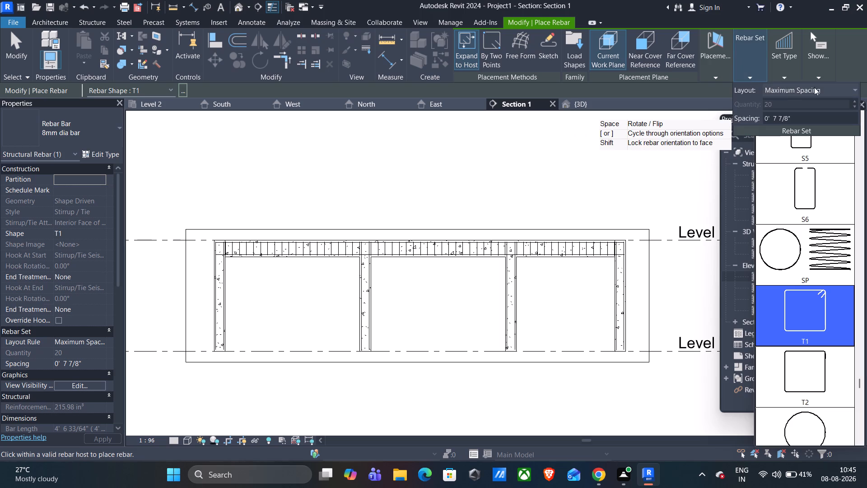
left_click_drag(820, 118, 756, 124)
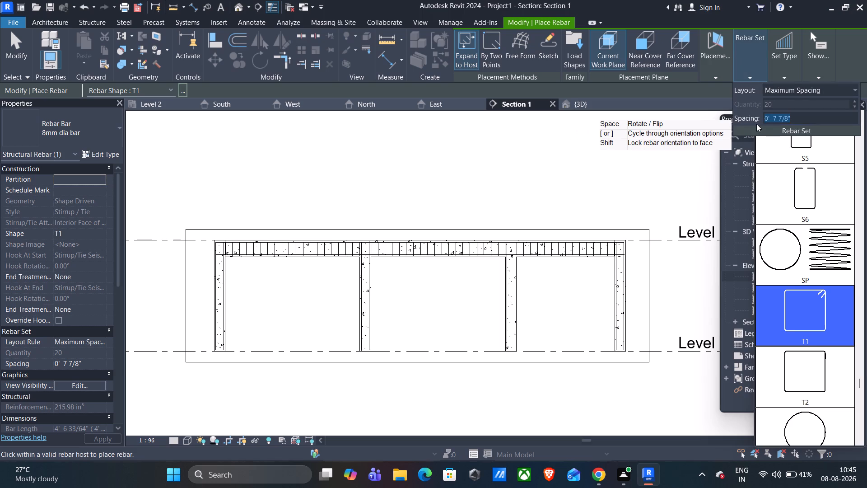
type("250mm")
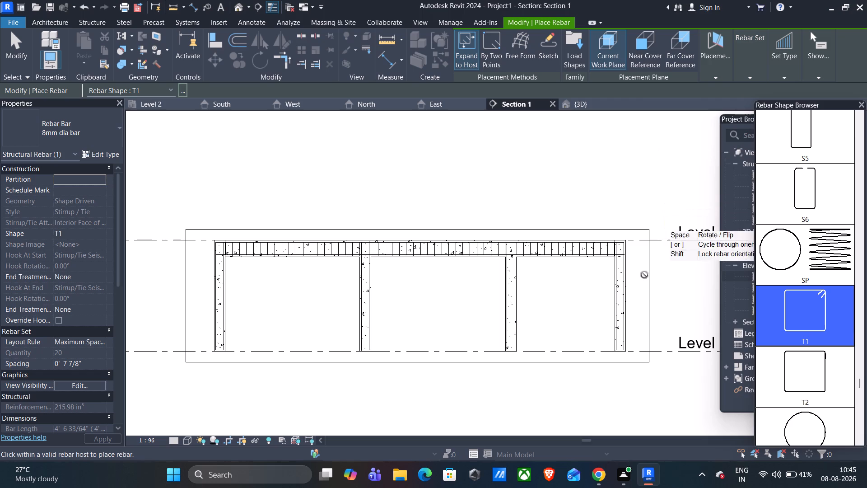
left_click(619, 282)
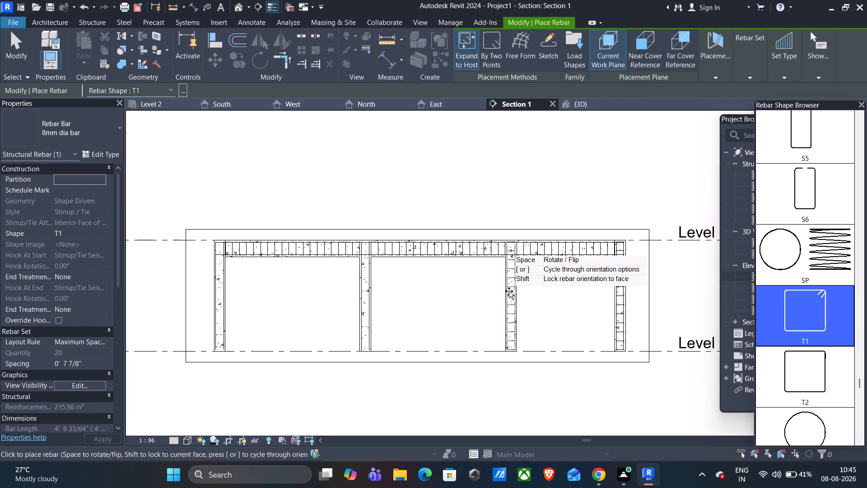
left_click(509, 292)
left_click(364, 305)
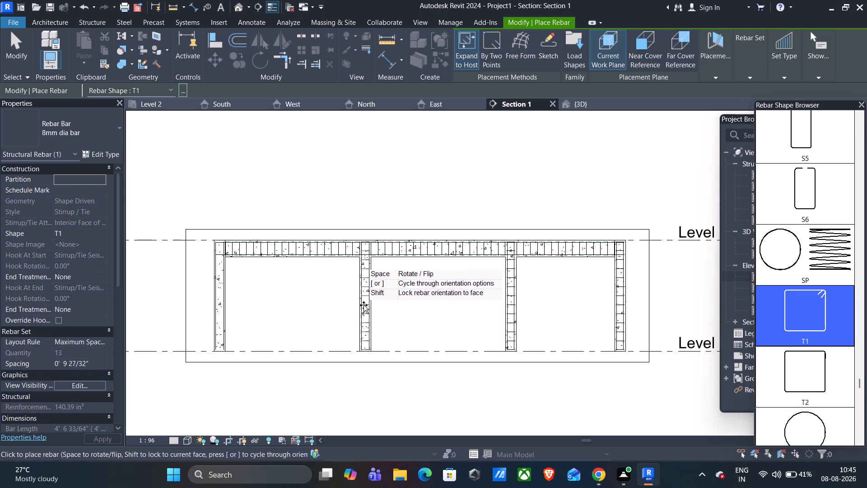
left_click(219, 300)
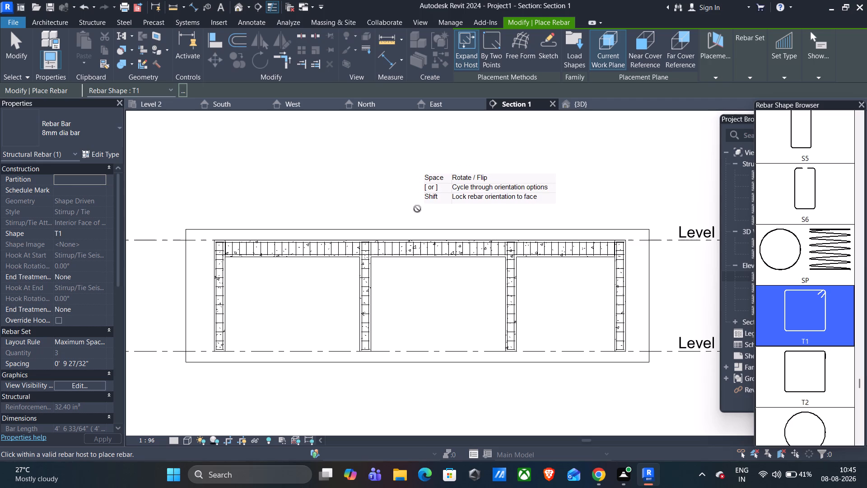
key("Escape")
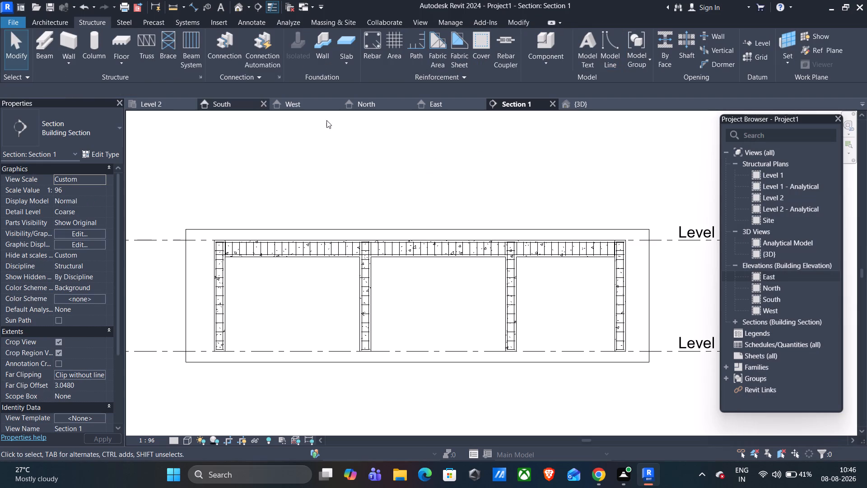
Open the {3D} view at the beam-column joint to check the placed stirrups.
left_click(579, 102)
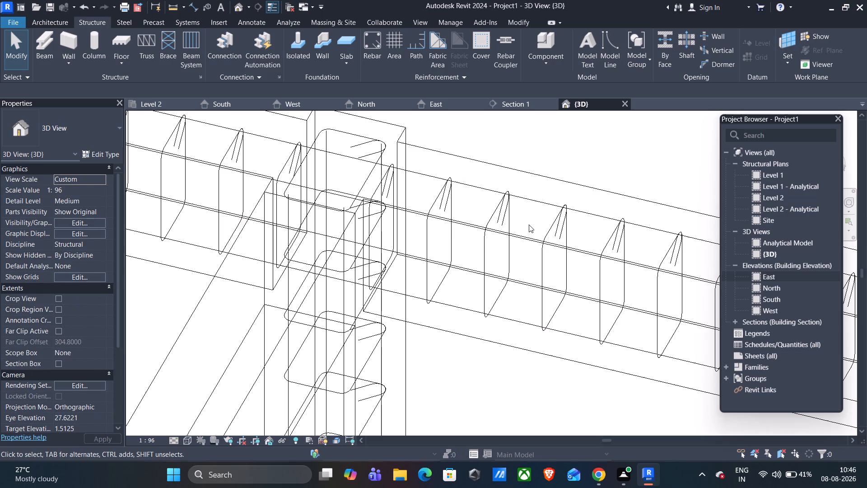
scroll(549, 189, "up", 1)
scroll(545, 208, "down", 2)
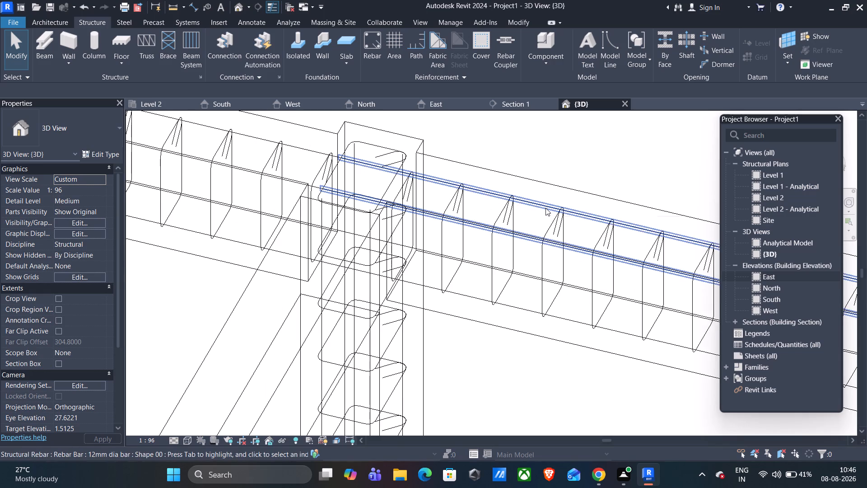
scroll(545, 208, "down", 1)
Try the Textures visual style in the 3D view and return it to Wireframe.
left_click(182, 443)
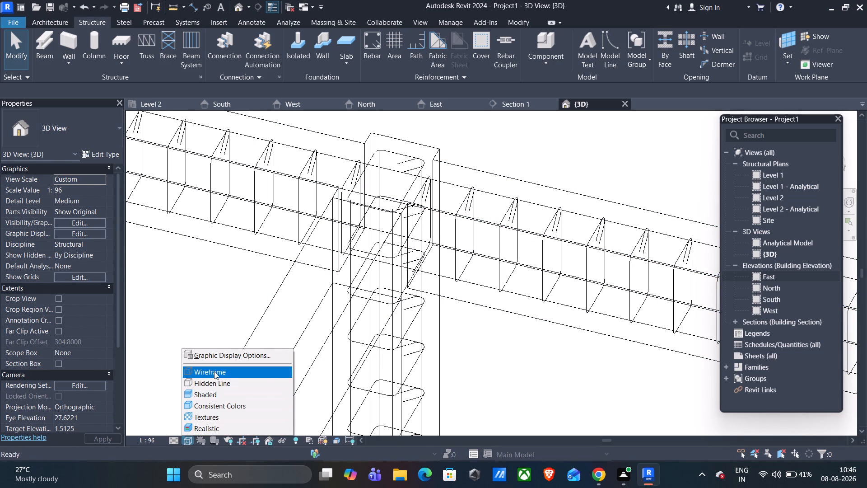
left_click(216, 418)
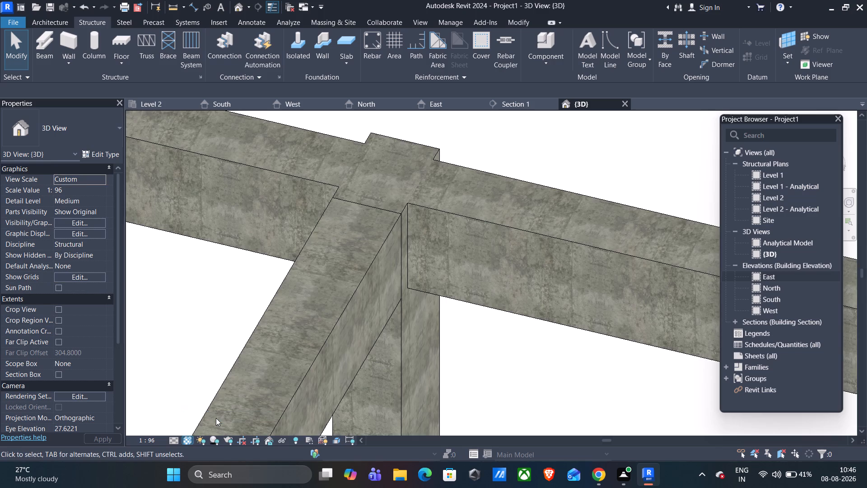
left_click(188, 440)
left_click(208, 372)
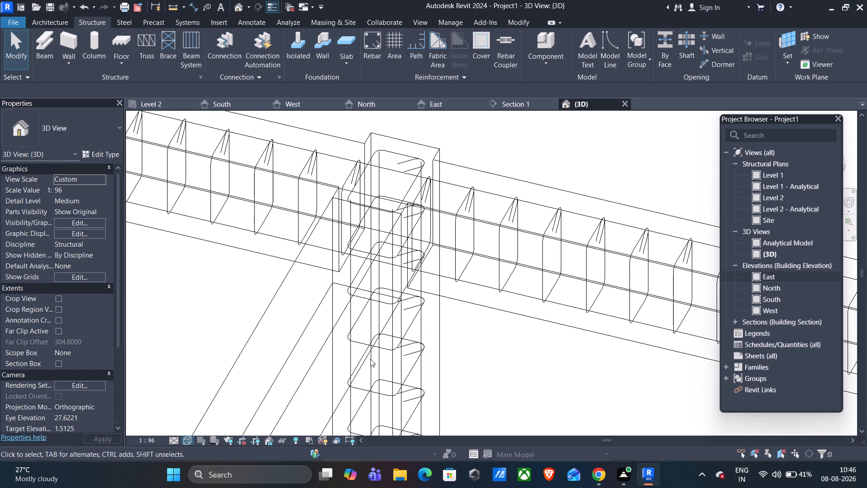
Set the 3D view's detail level to Fine.
left_click(172, 441)
left_click(177, 429)
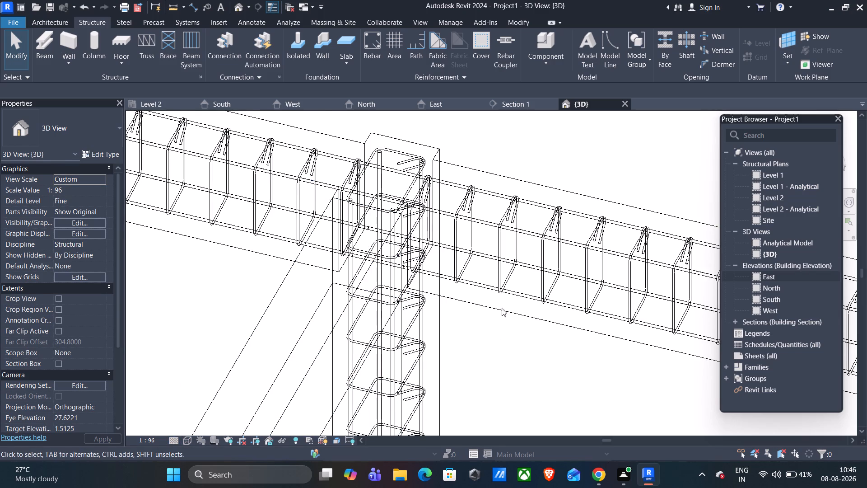
Examine the beam and column rebar cages around the beam-column joint in 3D from several angles.
scroll(549, 230, "up", 7)
scroll(514, 250, "down", 3)
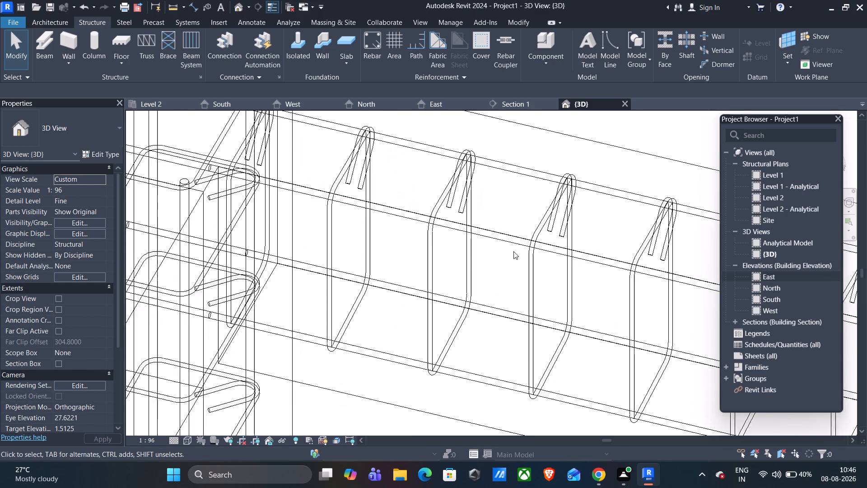
scroll(516, 249, "down", 1)
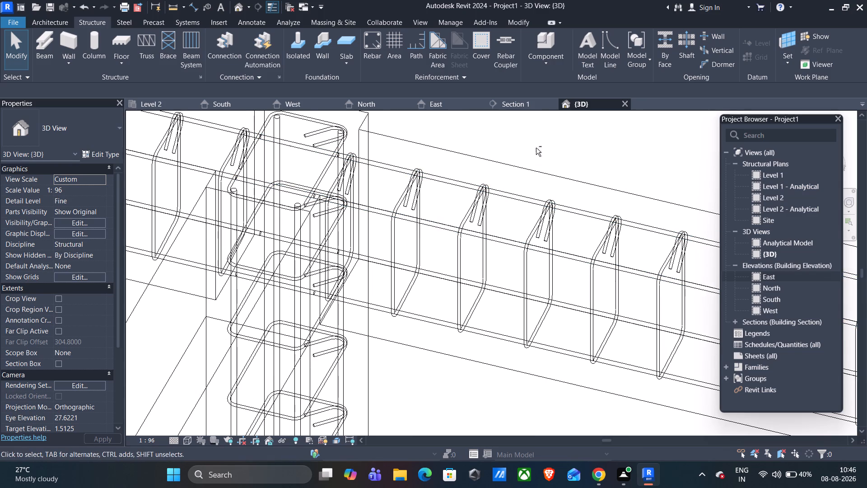
middle_click_drag(536, 148, 527, 168, "shift")
scroll(531, 208, "down", 6)
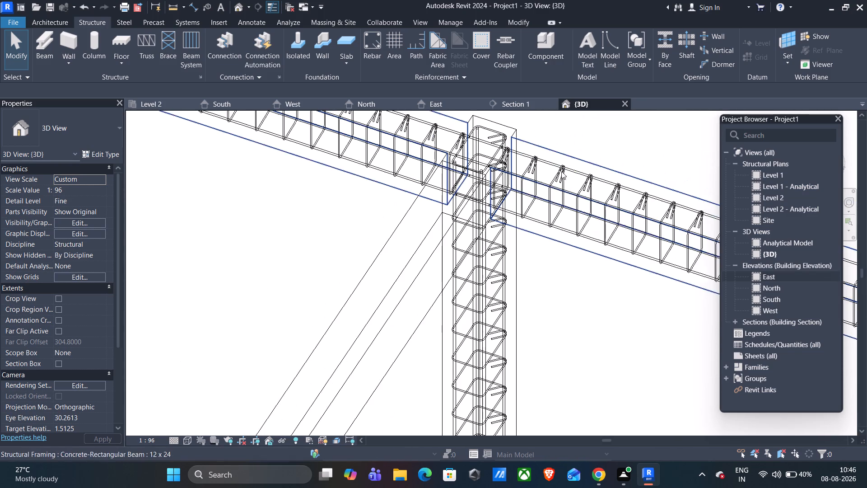
middle_click_drag(578, 132, 581, 156, "shift")
scroll(536, 216, "down", 3)
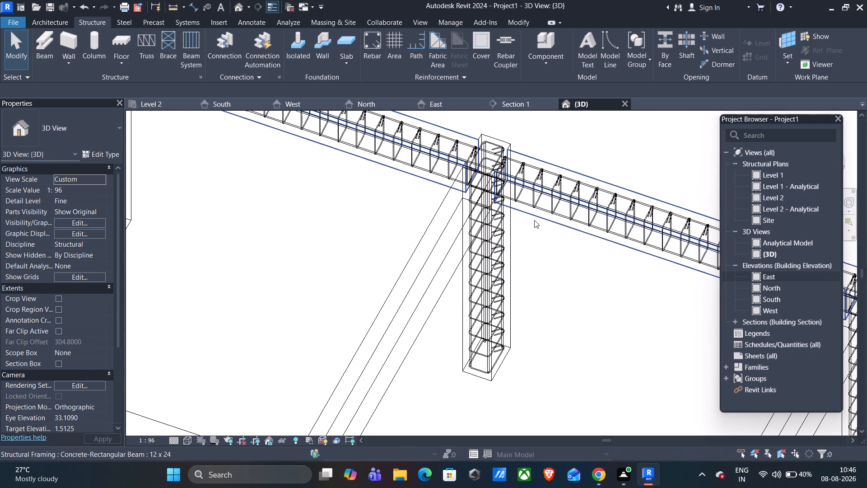
middle_click_drag(531, 127, 534, 166, "shift")
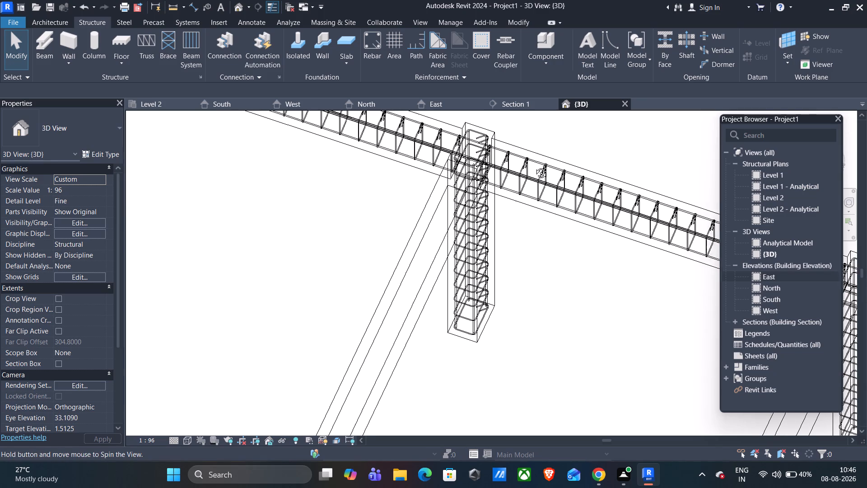
middle_click_drag(534, 166, 512, 164, "shift")
scroll(566, 153, "up", 8)
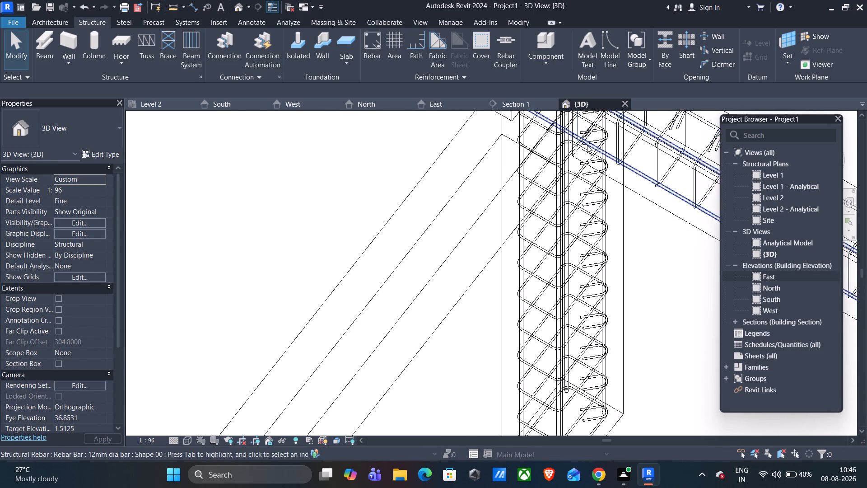
scroll(587, 145, "up", 2)
scroll(662, 245, "up", 1)
middle_click_drag(662, 245, 469, 385)
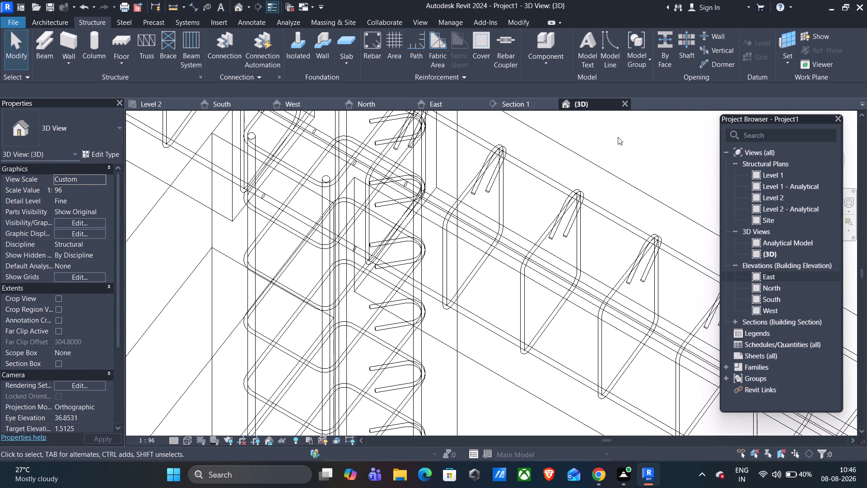
middle_click_drag(619, 137, 573, 251)
scroll(365, 203, "up", 3)
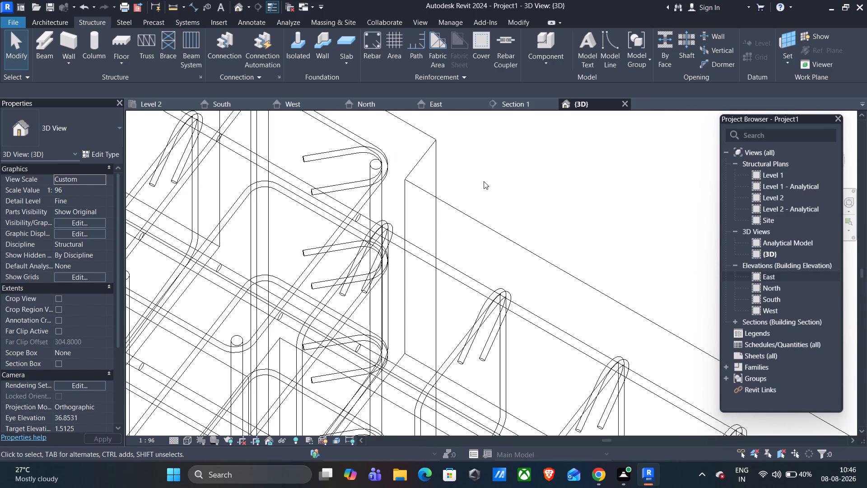
scroll(487, 188, "down", 5)
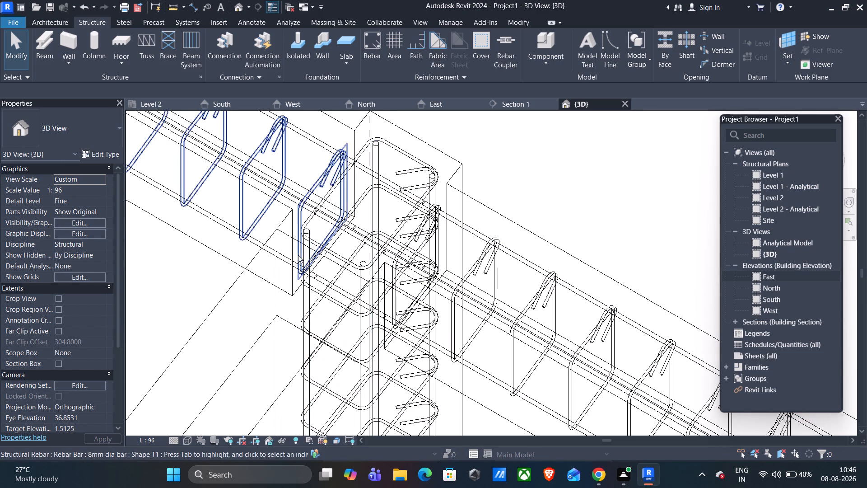
In Section 1, select the 16mm dia vertical bar set in the west end column and review its properties.
left_click(528, 108)
scroll(221, 304, "up", 6)
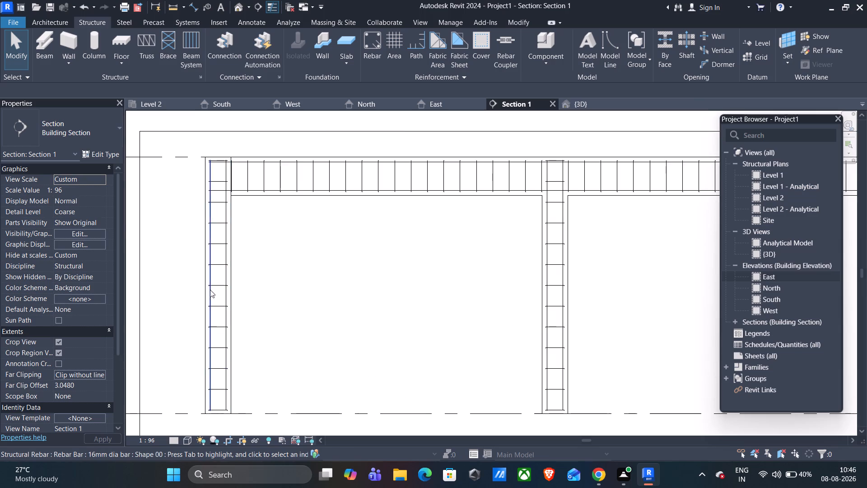
scroll(209, 289, "up", 5)
left_click(214, 297)
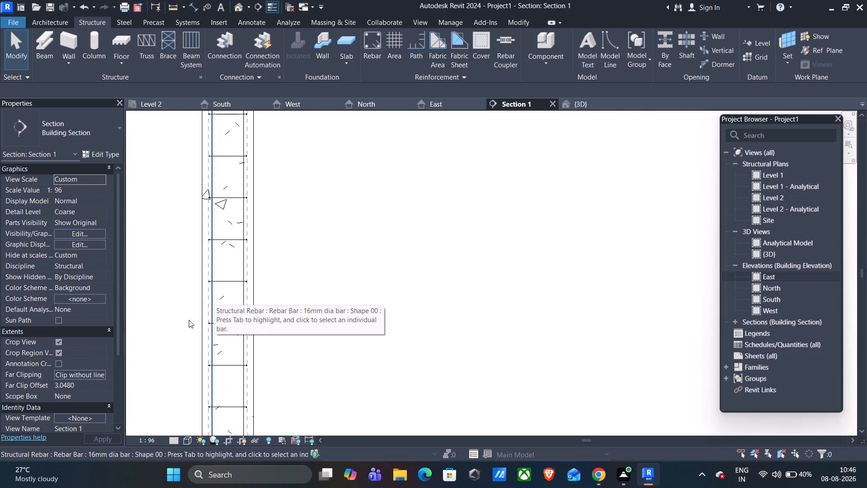
scroll(97, 313, "down", 11)
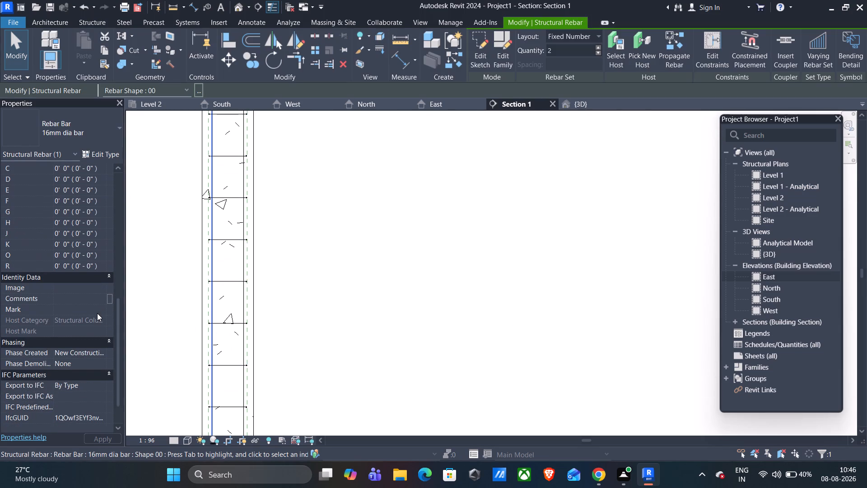
scroll(97, 313, "down", 2)
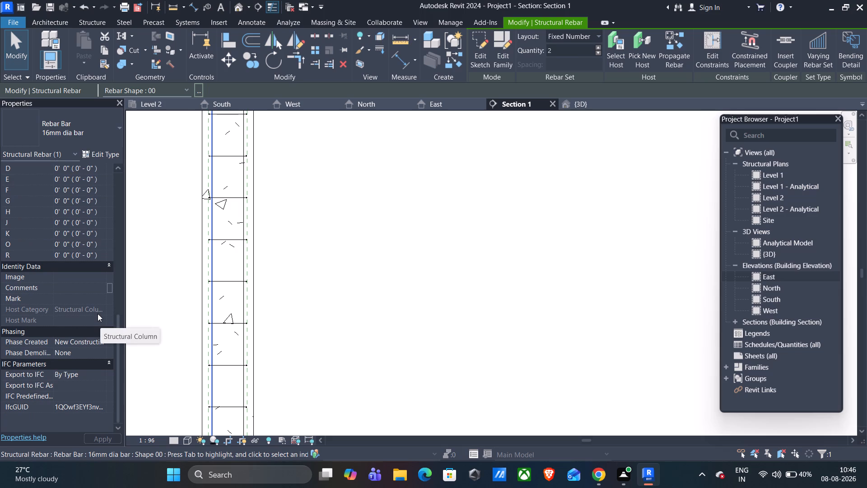
scroll(97, 313, "up", 7)
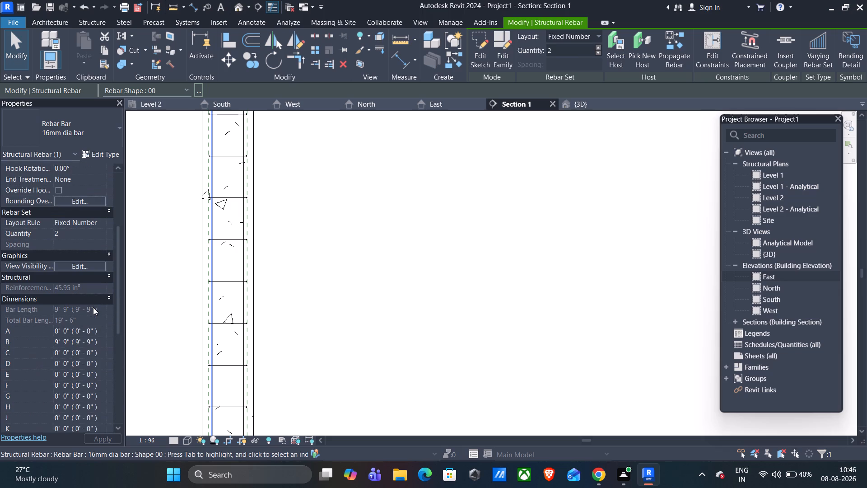
scroll(82, 298, "up", 2)
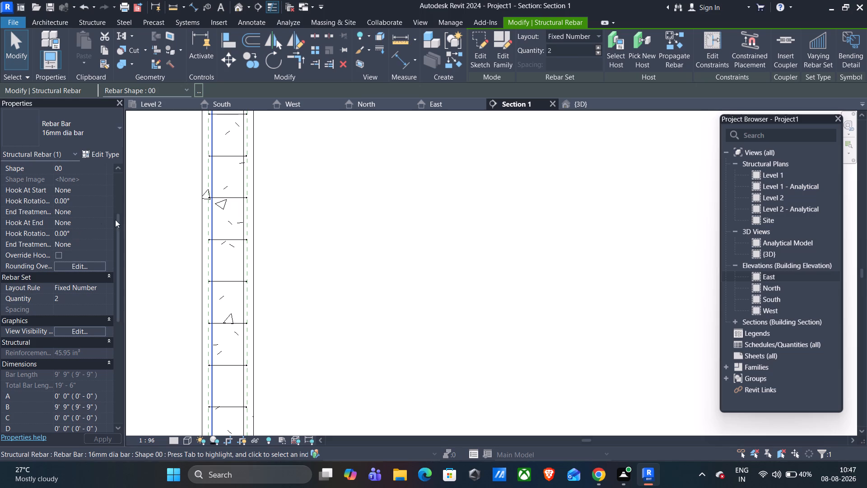
Select all instances of the 16mm dia bar, check which bars are included across the frame, and clear the selection.
key("s")
key("a")
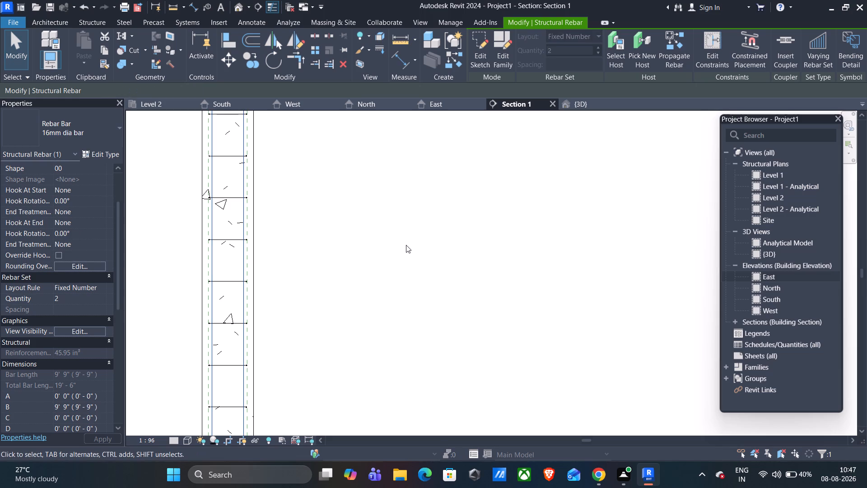
scroll(403, 241, "down", 13)
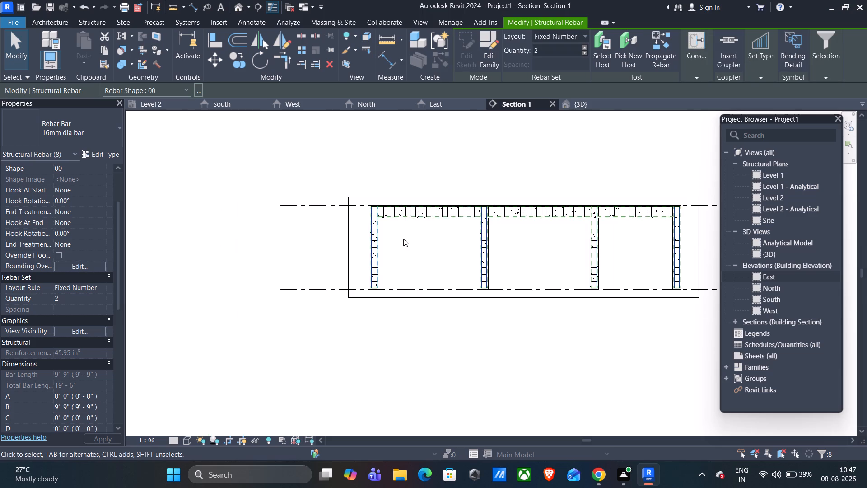
scroll(406, 239, "up", 5)
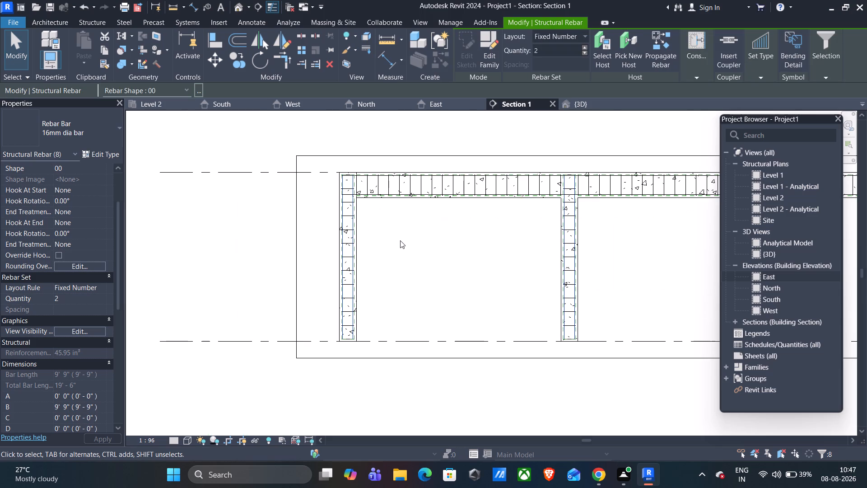
key("Escape")
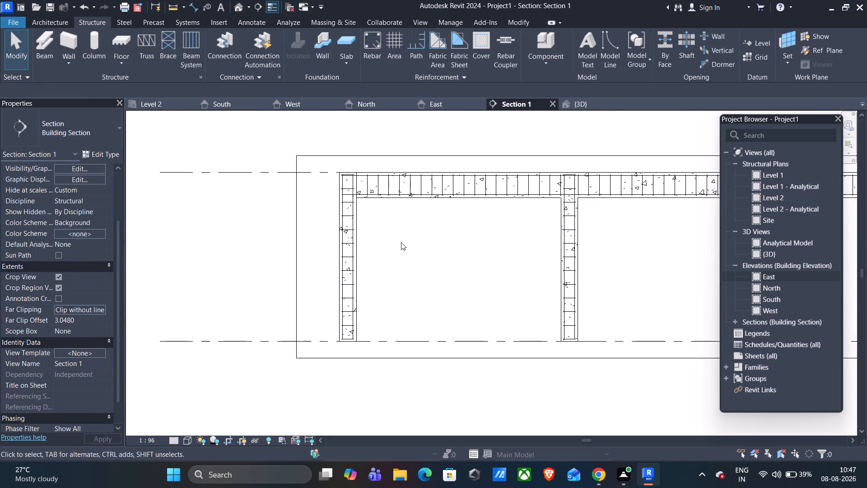
Close the West, North and East elevation views.
scroll(401, 244, "down", 6)
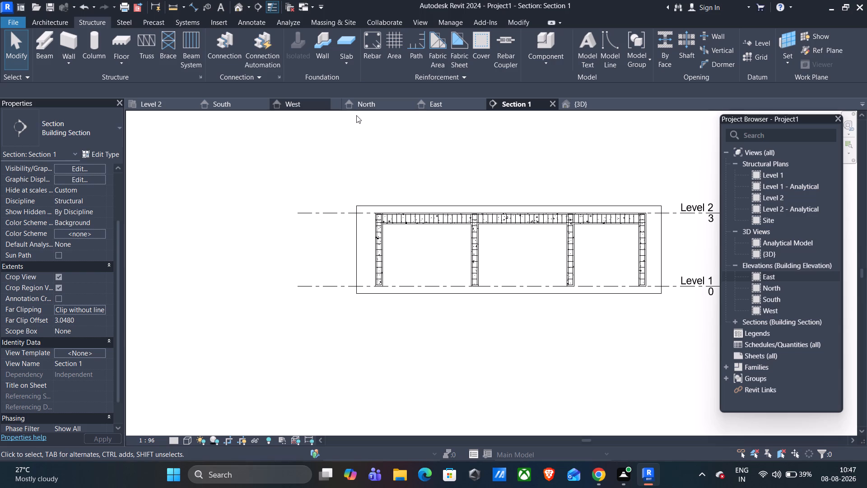
left_click(333, 102)
left_click(333, 102)
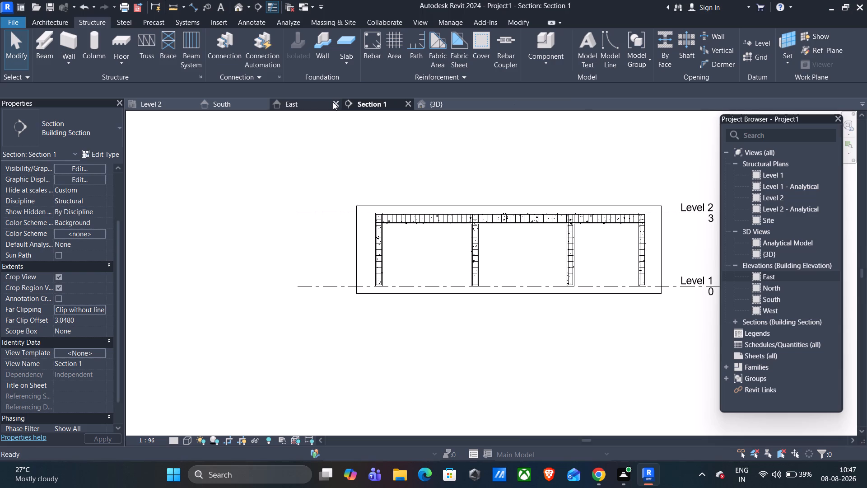
left_click(336, 103)
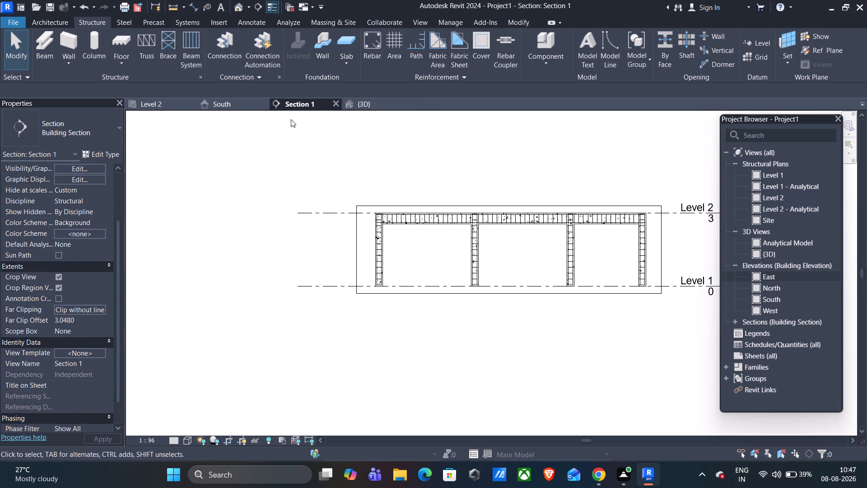
Bring up the Level 2 structural plan and close the South elevation view.
left_click(226, 108)
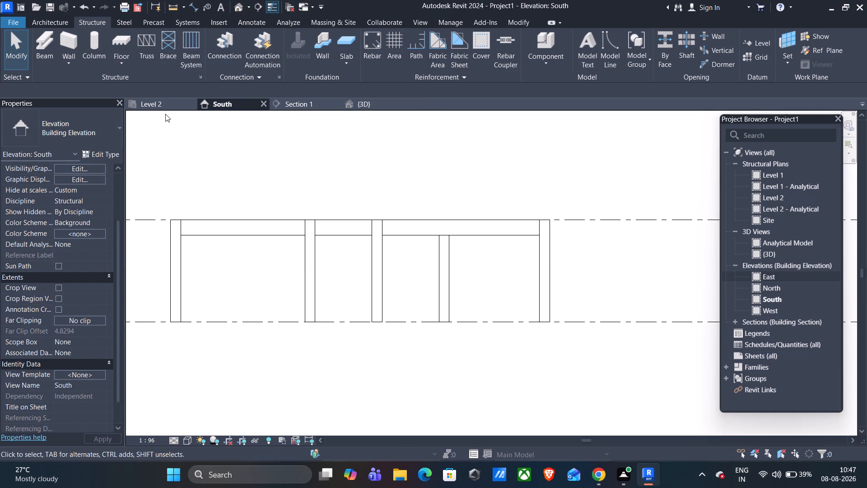
left_click(169, 108)
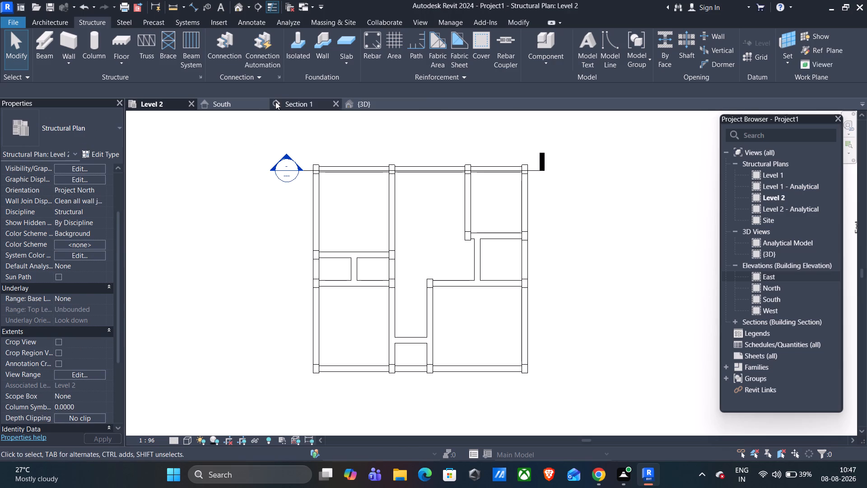
left_click(263, 105)
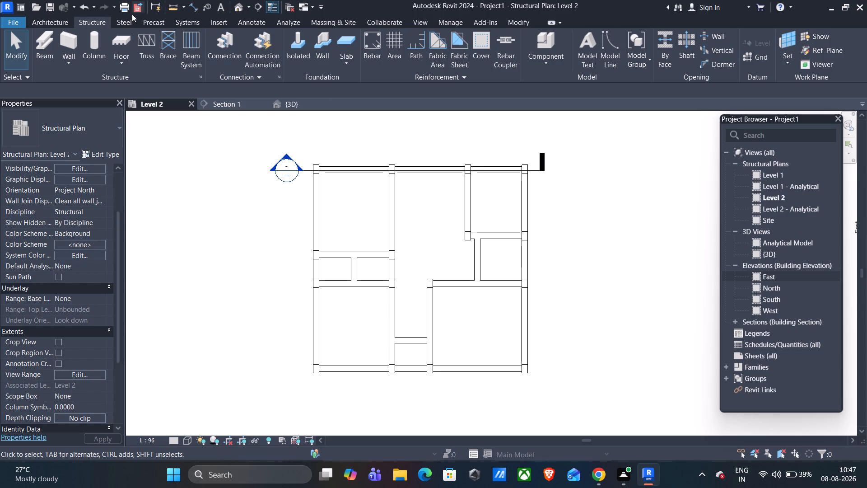
On the Level 2 plan, draw a north-facing building section along the short beam between the northeast room's southwest column and the east exterior column.
left_click(257, 7)
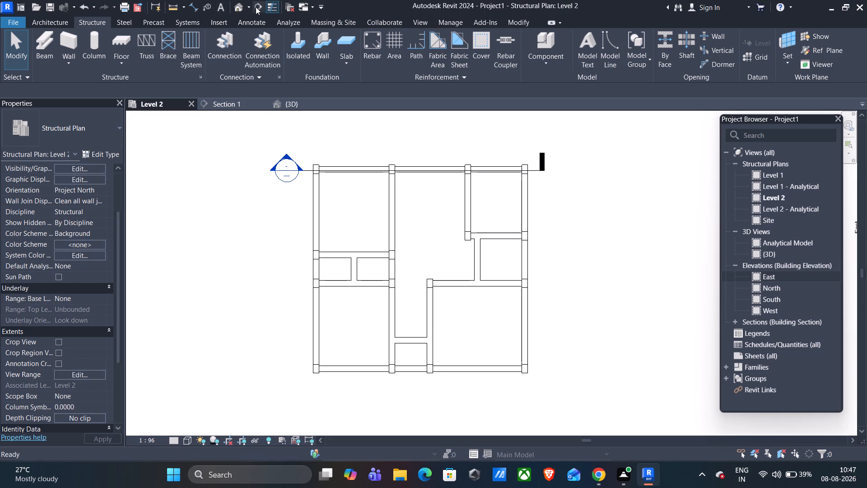
scroll(316, 147, "up", 3)
middle_click_drag(322, 153, 335, 120)
scroll(335, 120, "up", 1)
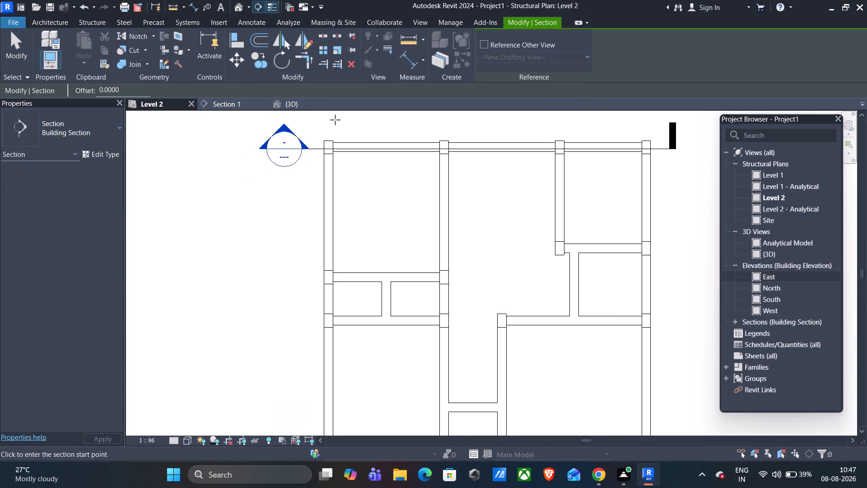
left_click(325, 131)
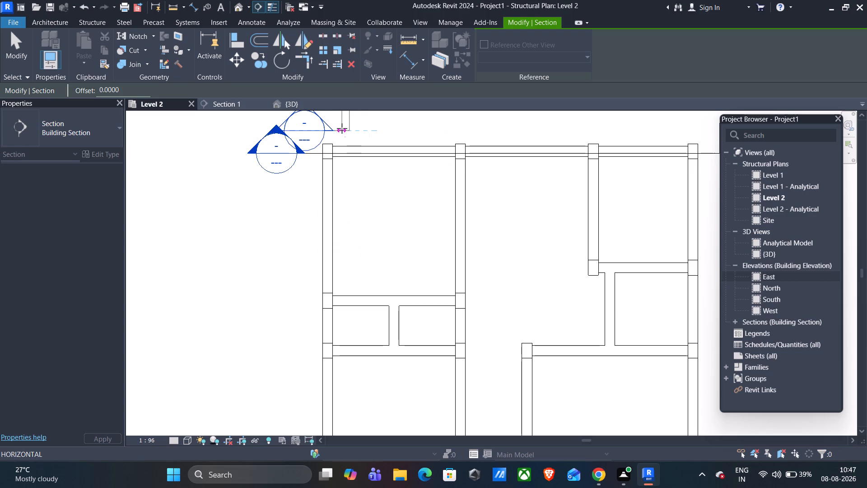
key("Escape")
middle_click_drag(539, 203, 392, 196)
middle_click(392, 195)
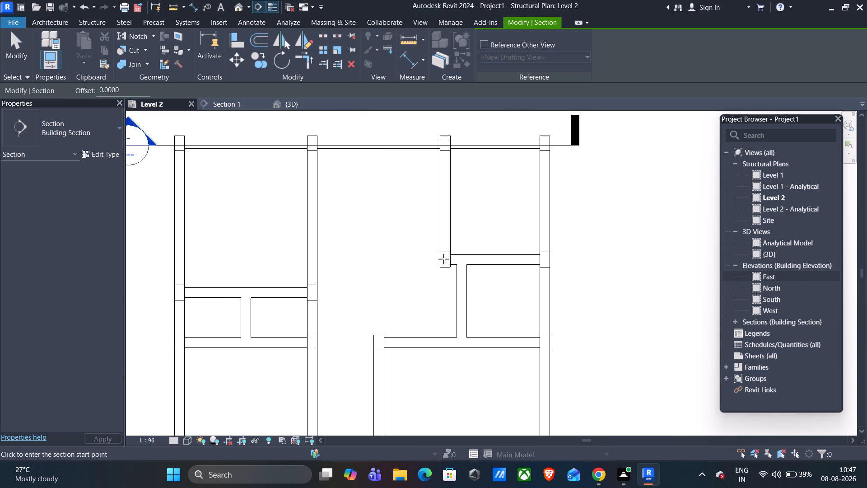
scroll(433, 262, "up", 3)
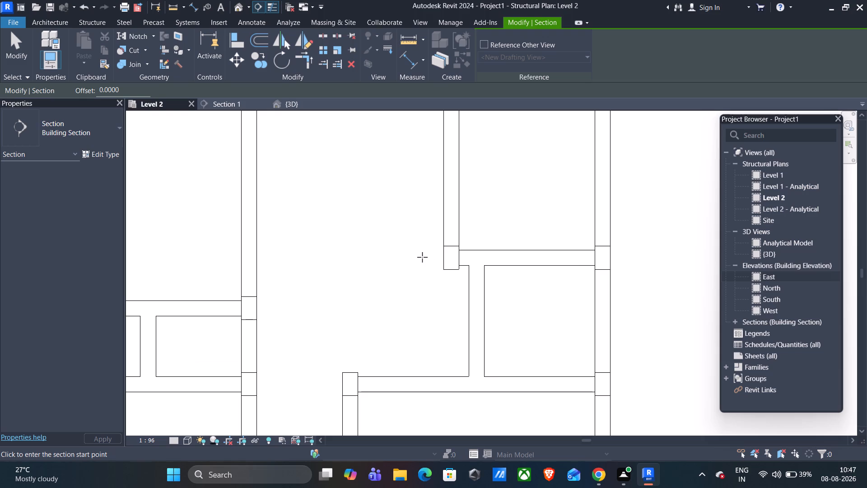
left_click(422, 257)
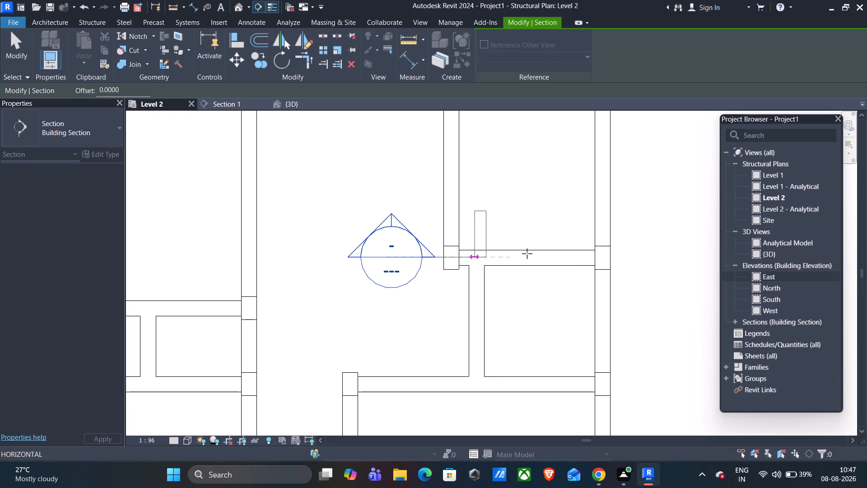
left_click(628, 255)
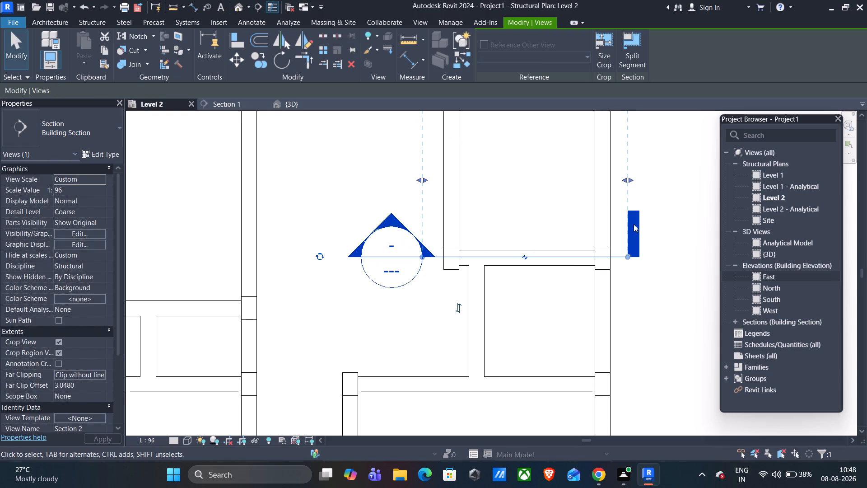
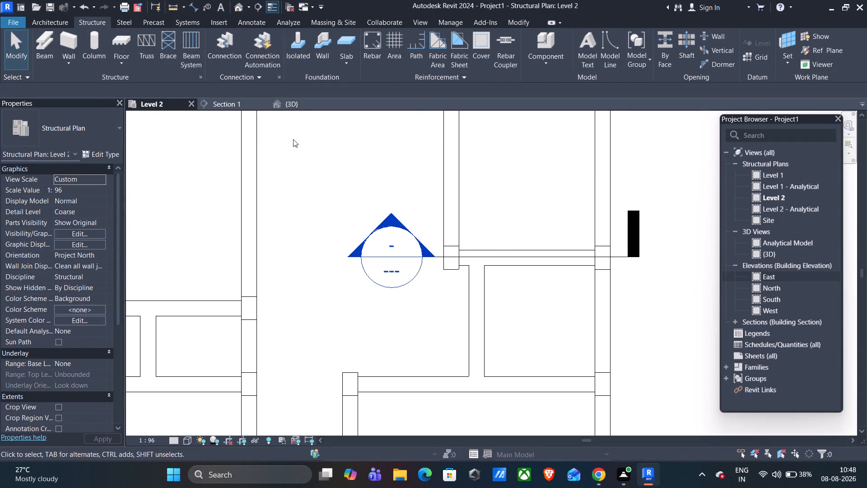
Open the building section view cut along the short beam beside the northeast room.
double_click(415, 276)
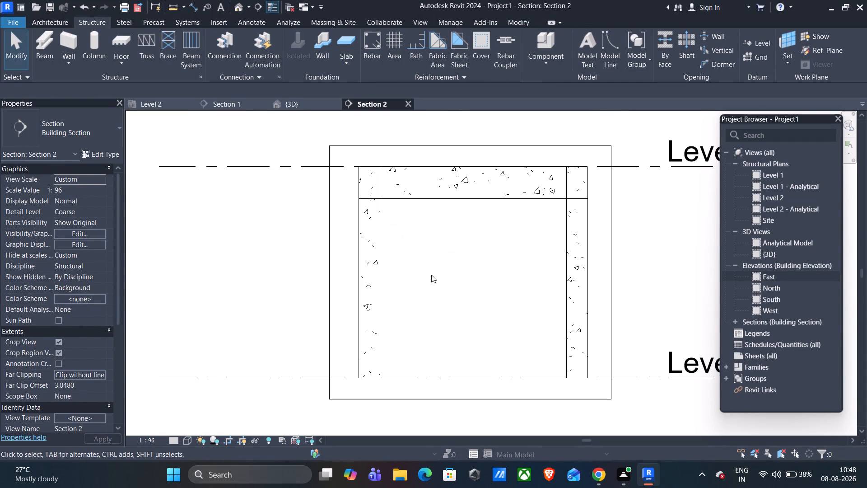
scroll(431, 275, "up", 2)
scroll(434, 275, "down", 2)
middle_click_drag(512, 273, 476, 275)
scroll(503, 274, "up", 1)
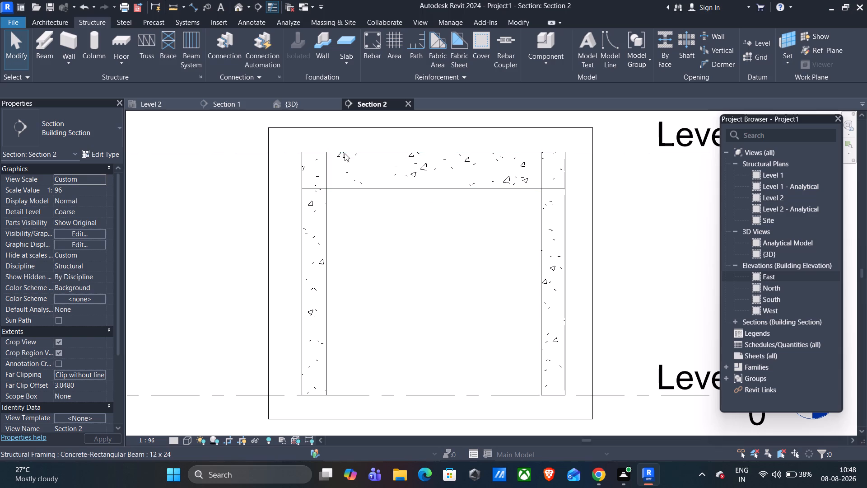
Set up Rebar placement with the 16mm dia bar, Fixed Number layout, quantity 2, and Parallel to Work Plane orientation.
left_click(315, 238)
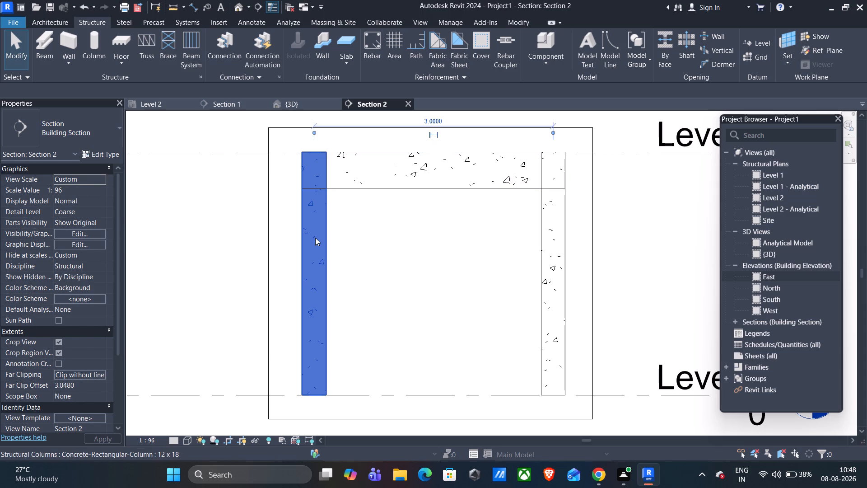
left_click(583, 51)
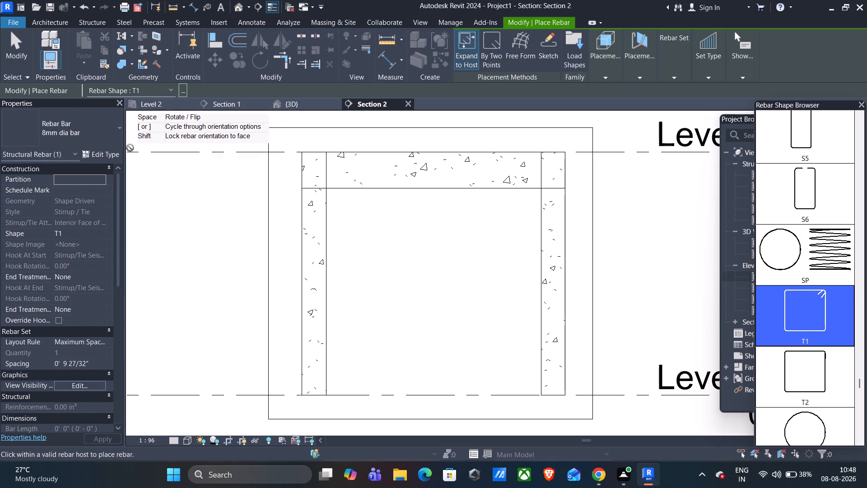
left_click(107, 131)
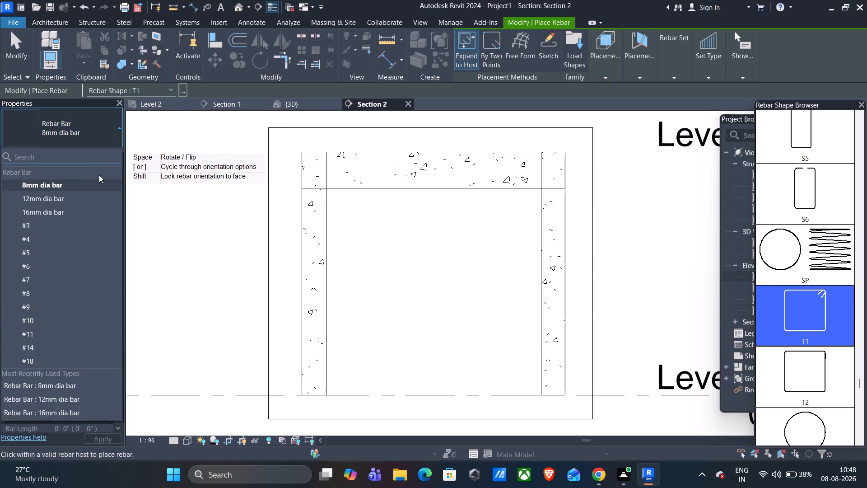
left_click(70, 211)
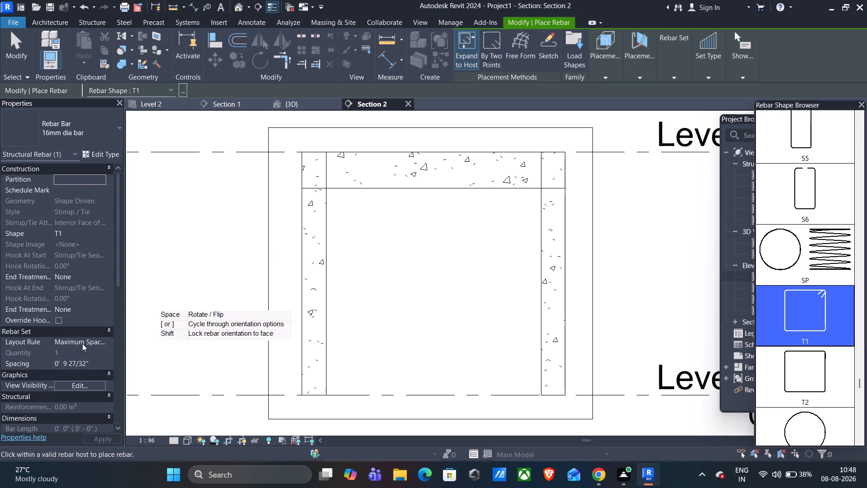
left_click(85, 341)
left_click(98, 343)
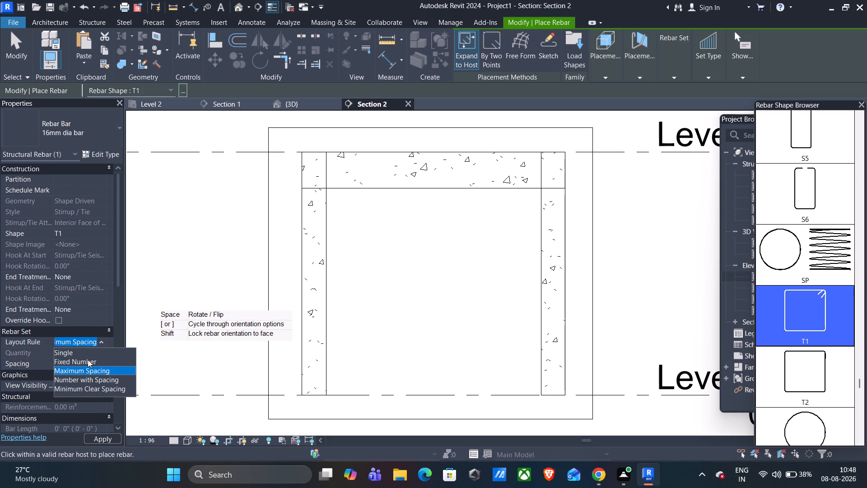
left_click(88, 360)
left_click(69, 352)
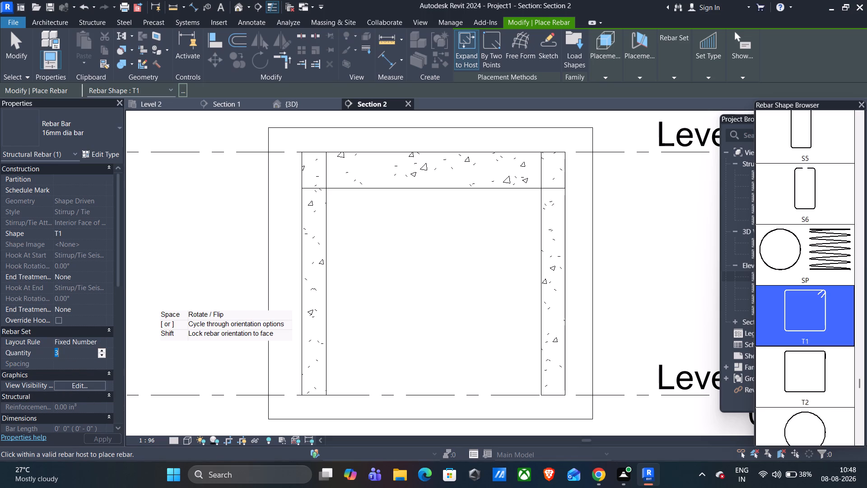
key("2")
left_click(96, 436)
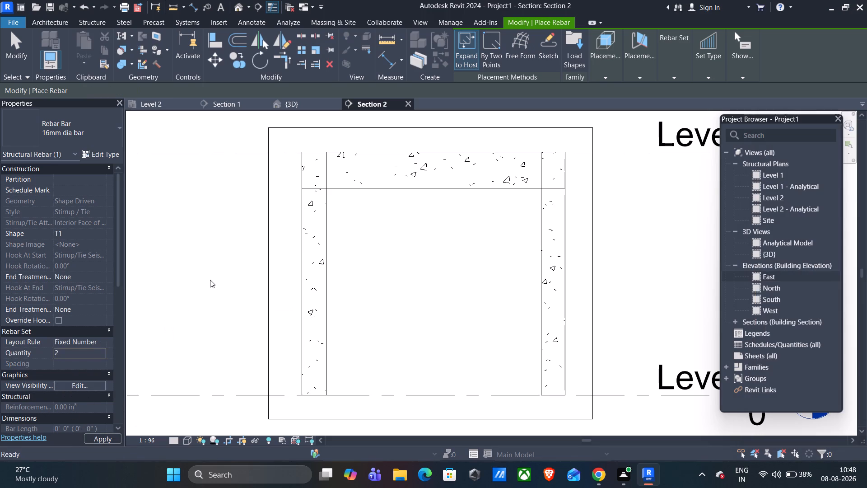
scroll(314, 258, "up", 4)
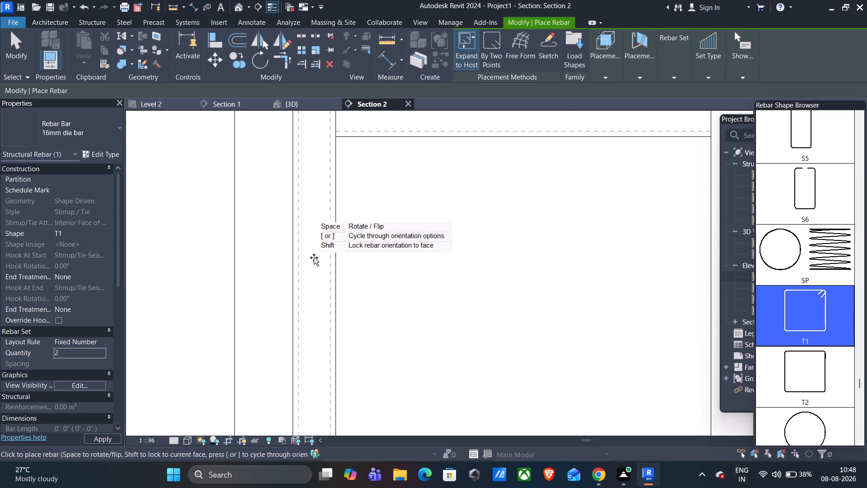
left_click(613, 69)
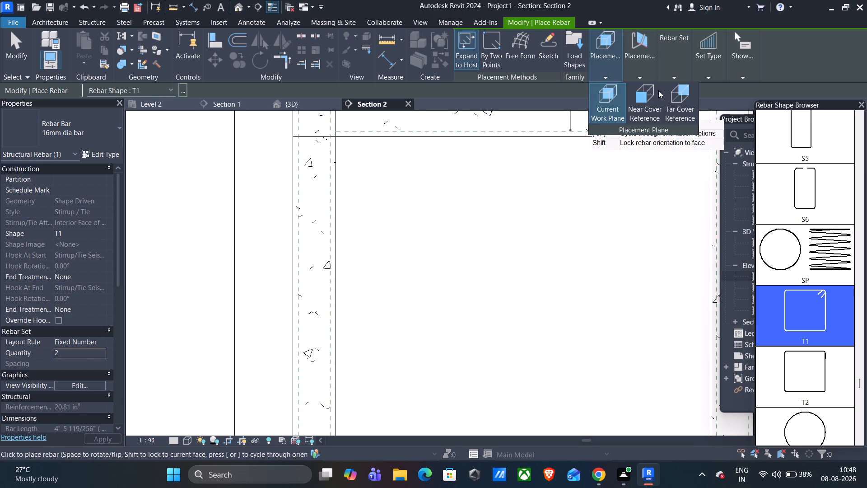
left_click(639, 66)
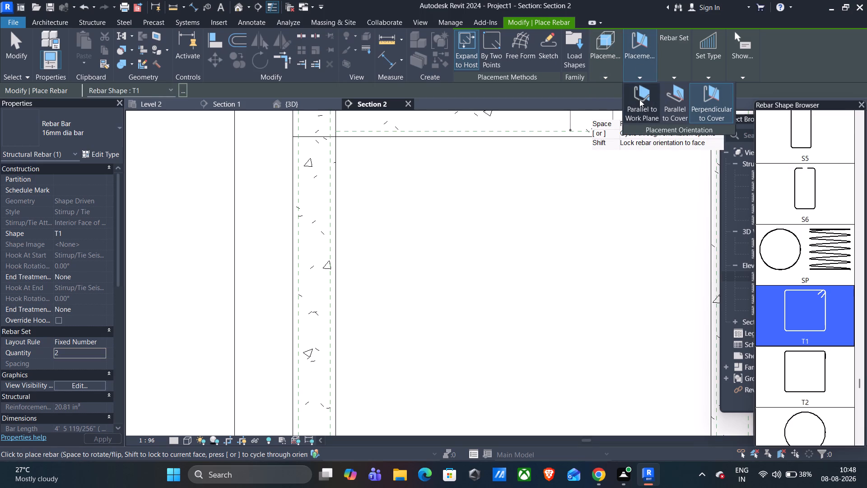
left_click(639, 99)
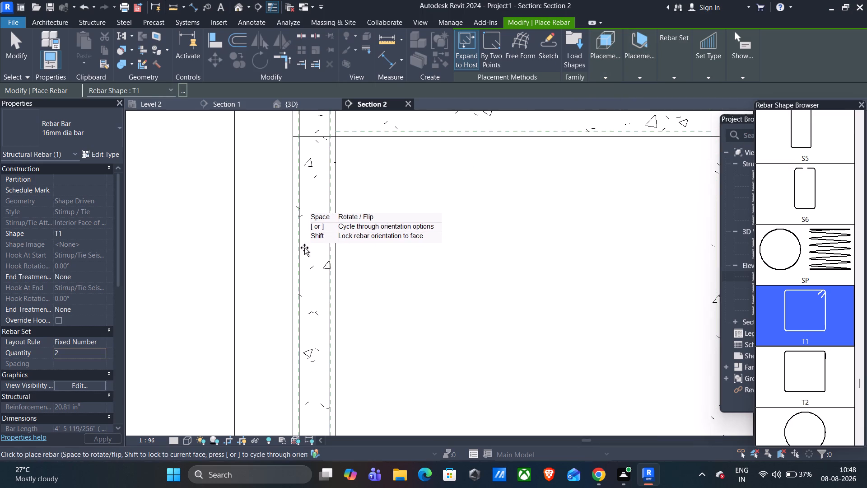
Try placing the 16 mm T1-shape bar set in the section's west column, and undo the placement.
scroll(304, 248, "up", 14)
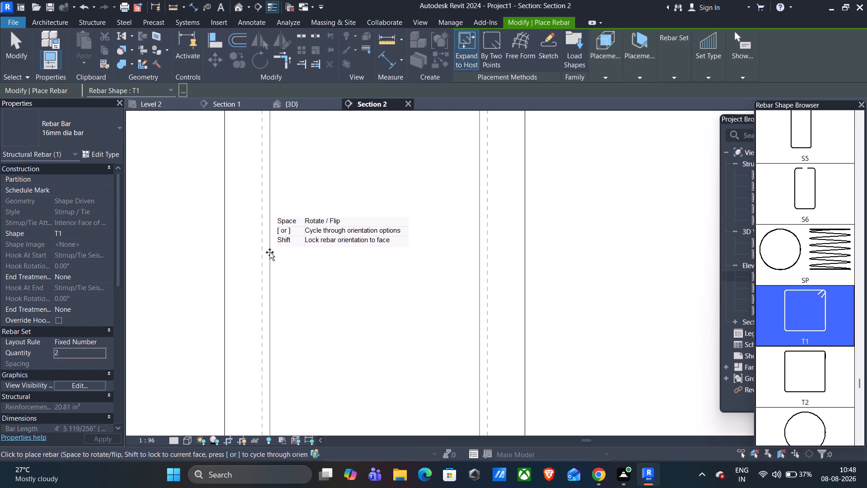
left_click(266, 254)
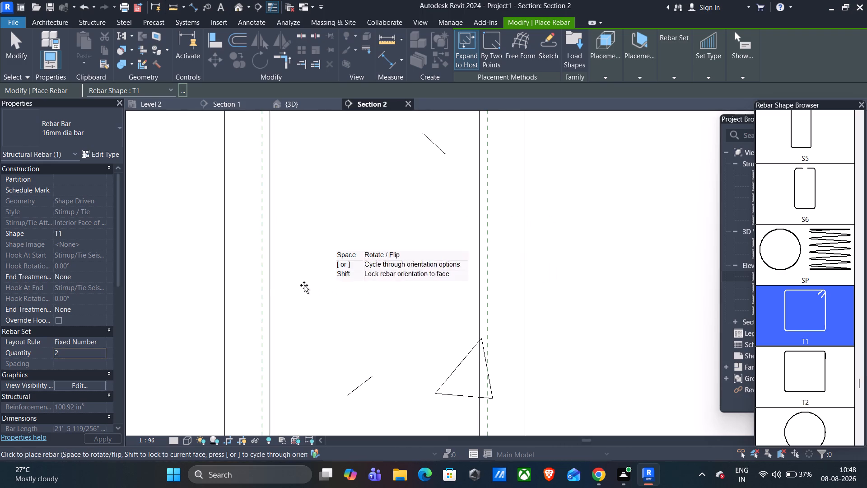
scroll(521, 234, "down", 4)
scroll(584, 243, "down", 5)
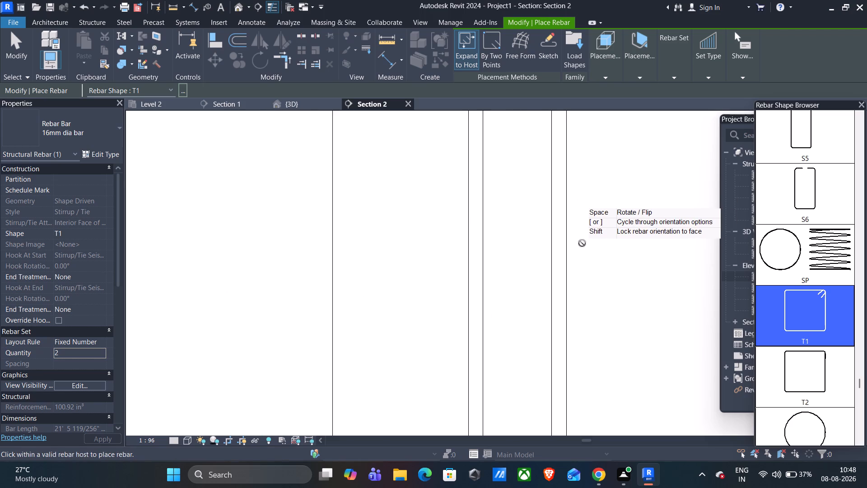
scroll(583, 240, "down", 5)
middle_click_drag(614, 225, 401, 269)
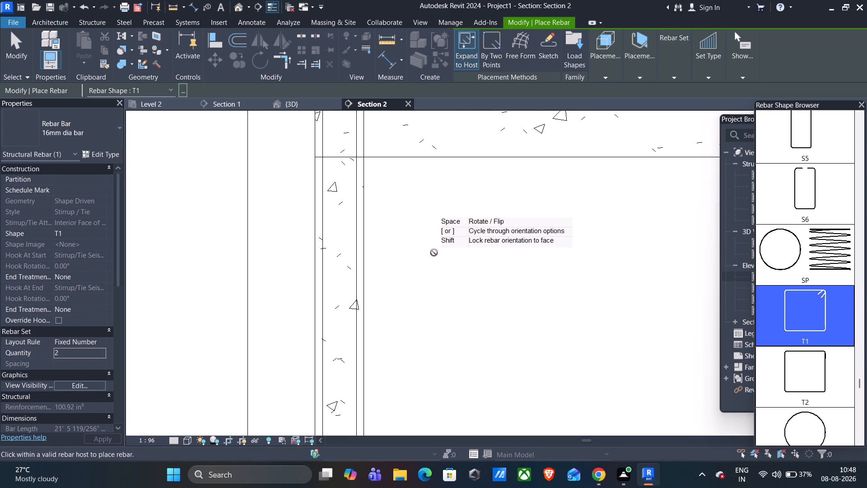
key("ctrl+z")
Examine the west and east columns and their rebar cover lines in the section for possible bar placement.
scroll(452, 226, "down", 4)
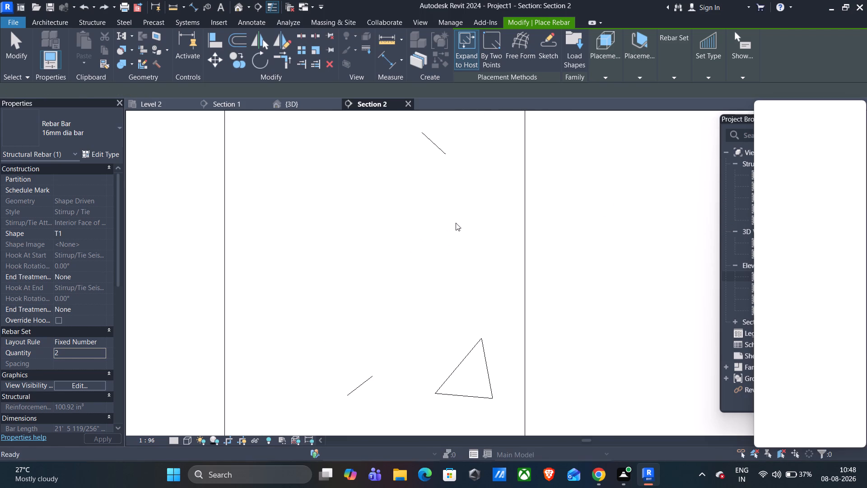
scroll(458, 222, "down", 3)
scroll(526, 218, "down", 3)
scroll(578, 225, "down", 4)
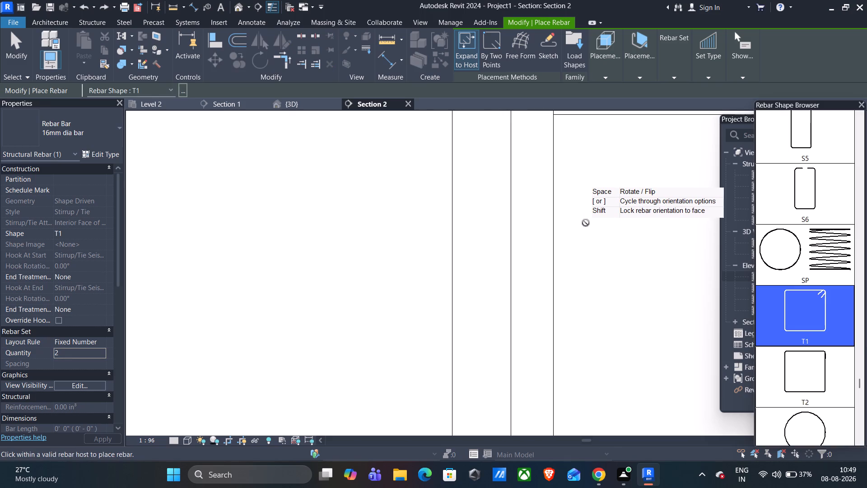
scroll(592, 222, "down", 5)
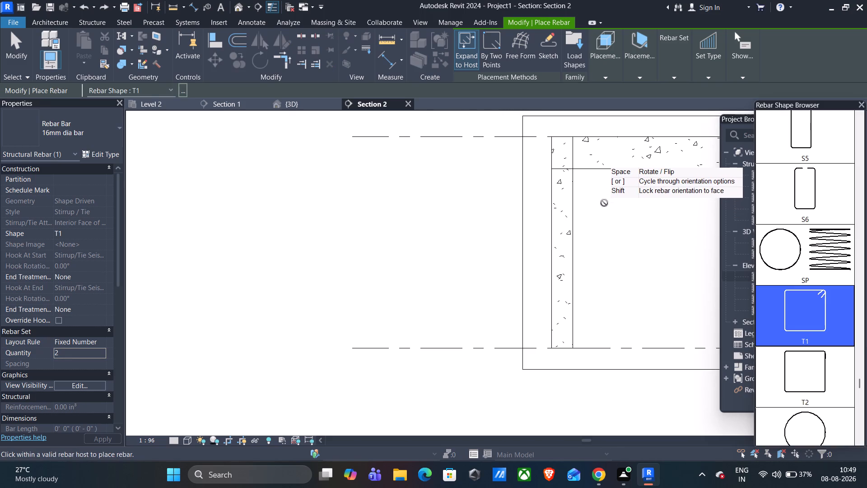
scroll(556, 209, "up", 9)
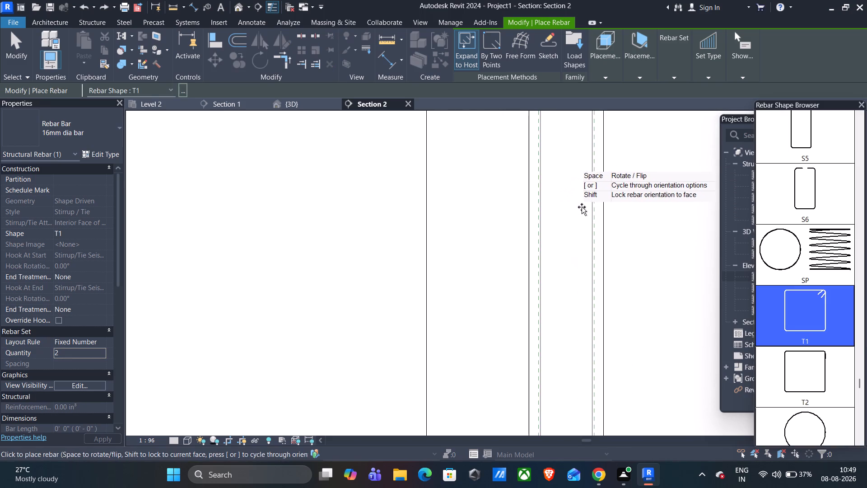
scroll(555, 220, "up", 12)
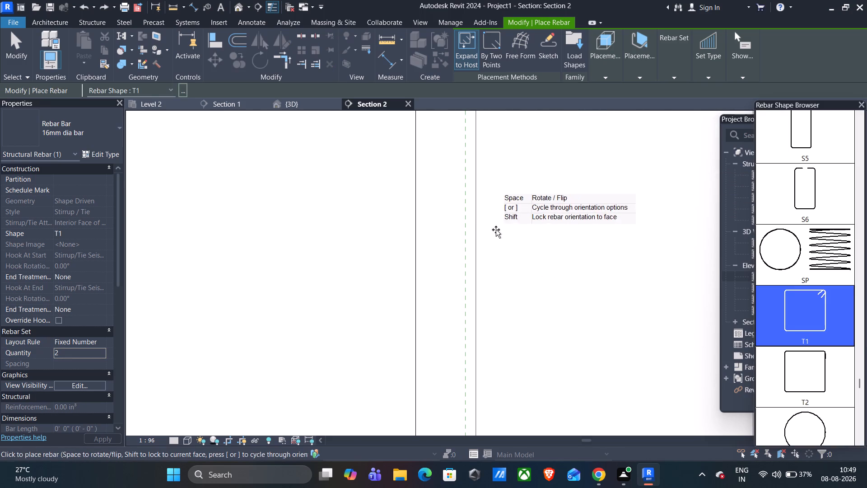
scroll(513, 228, "down", 11)
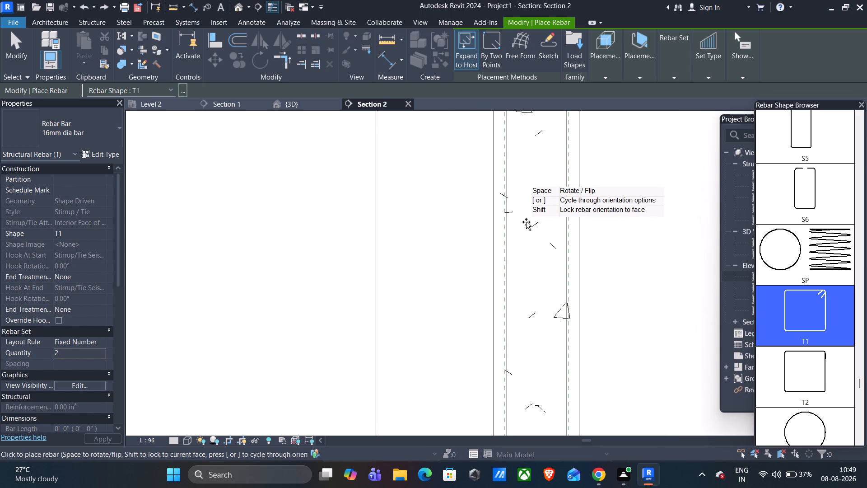
scroll(526, 222, "down", 3)
middle_click_drag(601, 222, 454, 233)
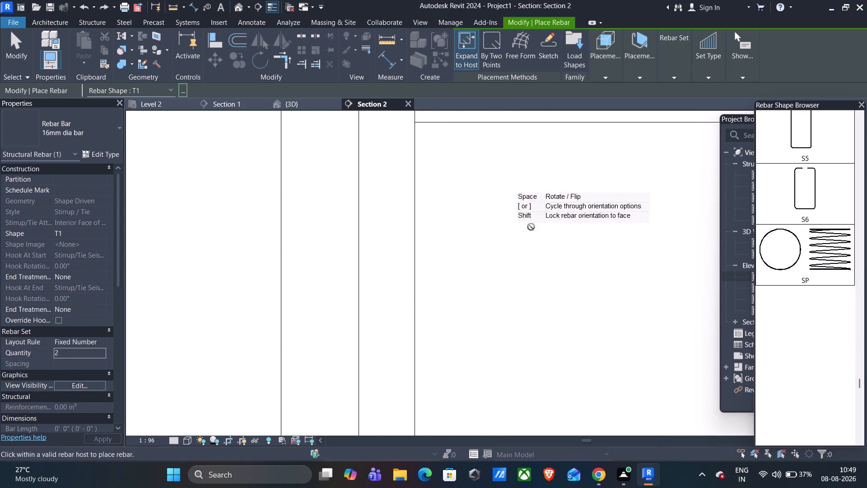
middle_click_drag(567, 223, 313, 244)
scroll(440, 221, "down", 4)
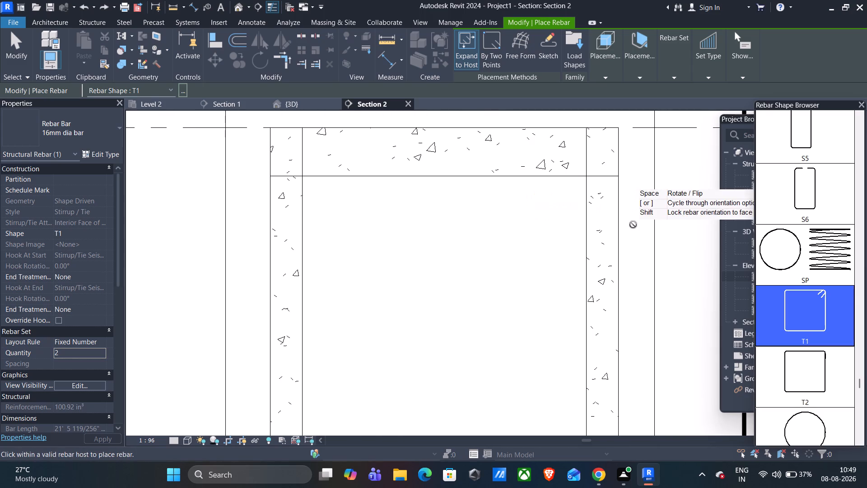
scroll(597, 232, "up", 18)
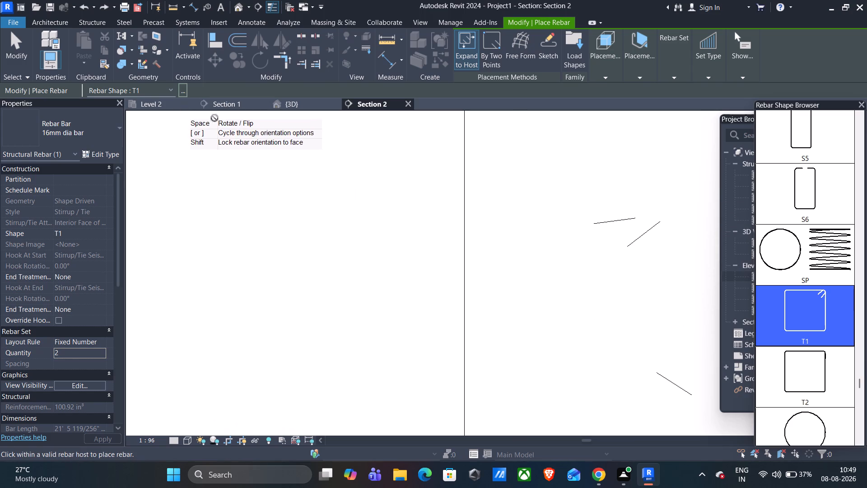
Check the section's location on the Level 2 plan, and return to the section to inspect the east column.
left_click(180, 106)
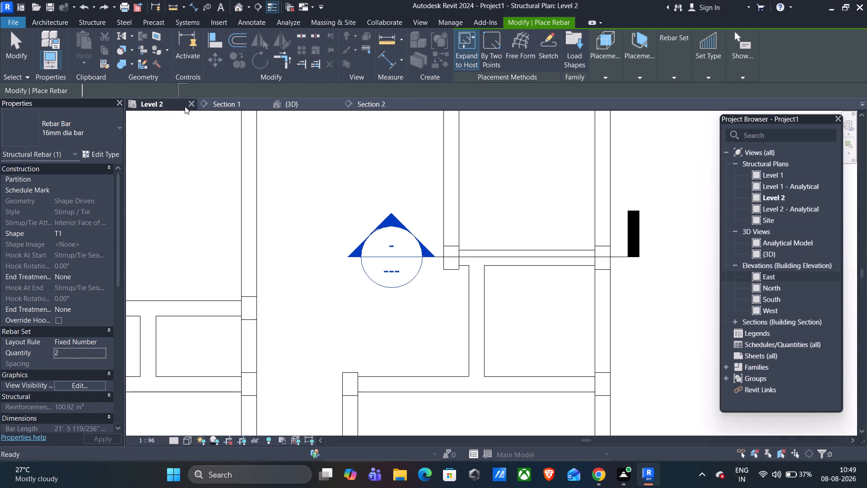
scroll(351, 192, "down", 5)
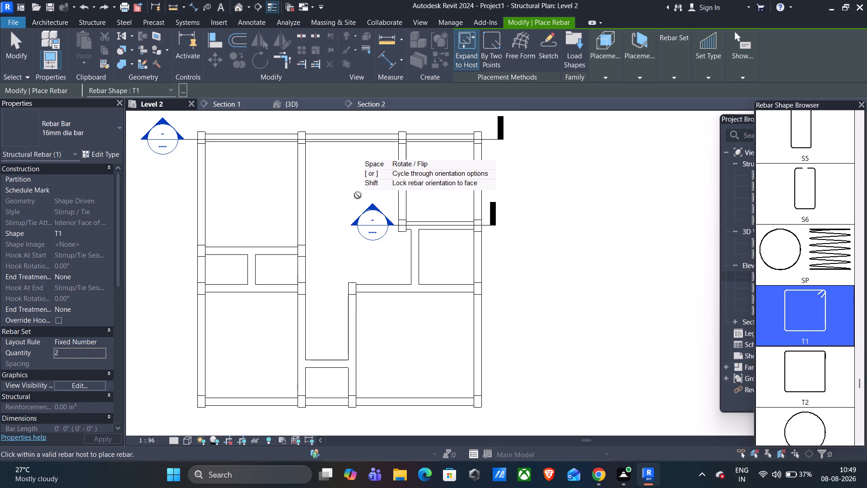
scroll(363, 192, "up", 3)
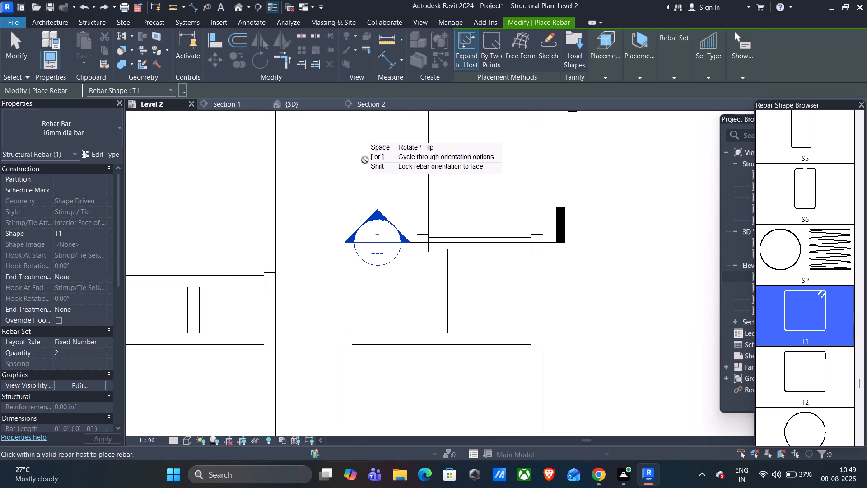
left_click(374, 108)
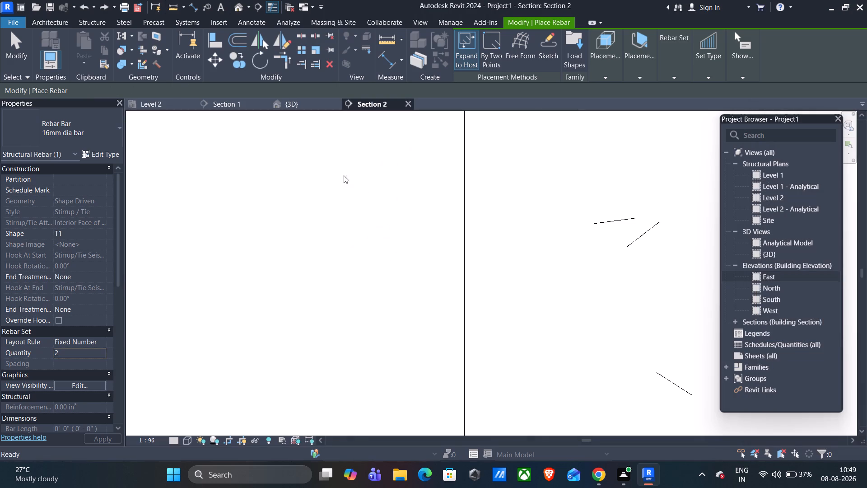
scroll(336, 183, "down", 4)
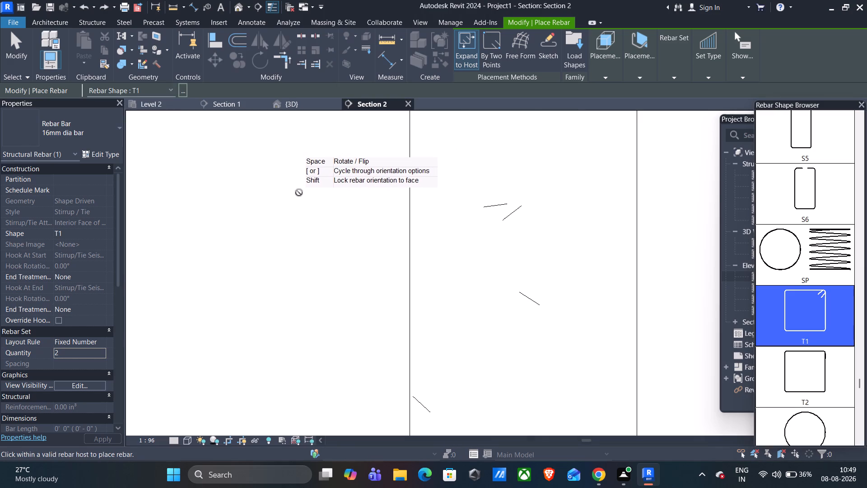
scroll(278, 198, "down", 14)
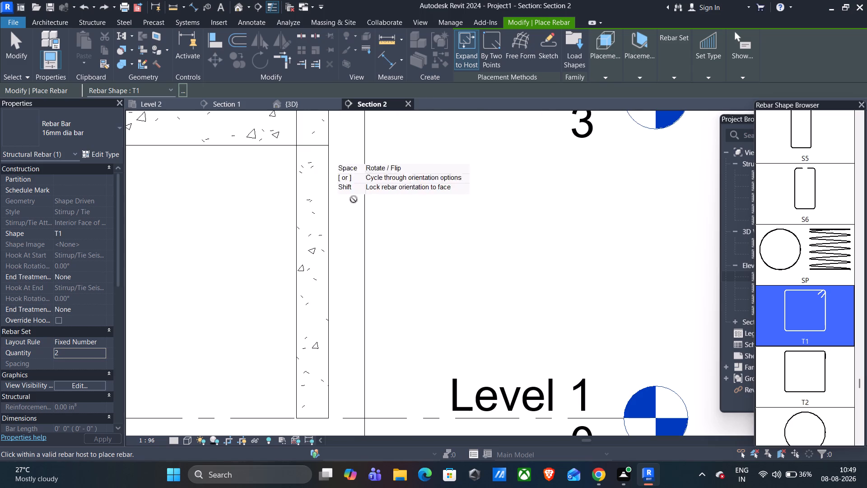
scroll(331, 205, "up", 6)
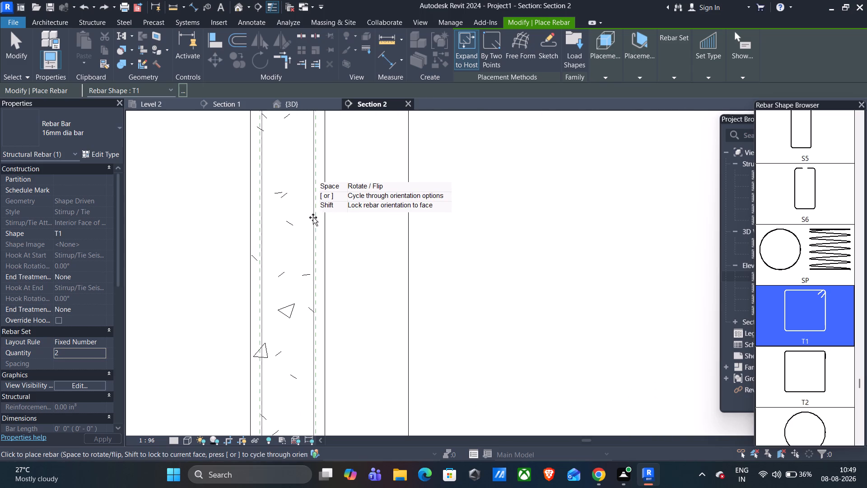
scroll(313, 217, "up", 1)
scroll(313, 217, "down", 7)
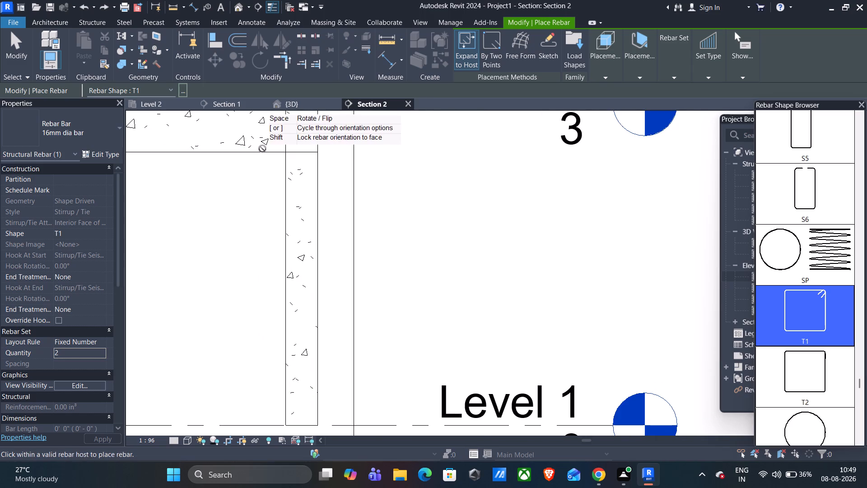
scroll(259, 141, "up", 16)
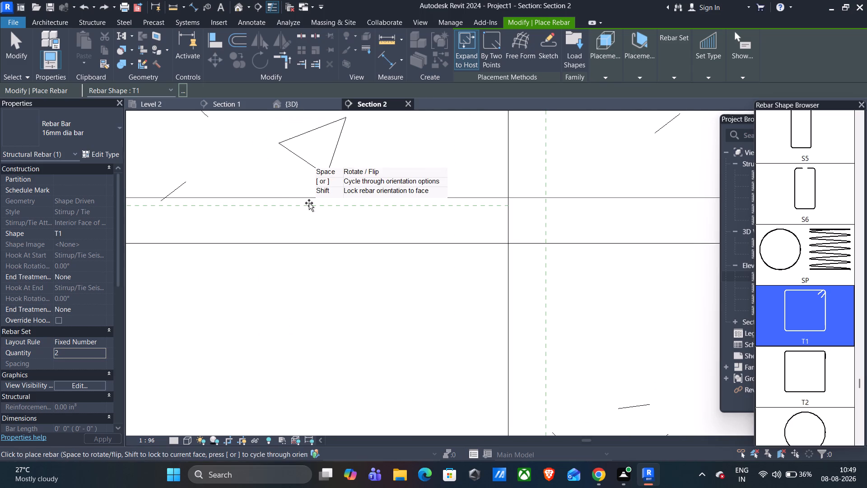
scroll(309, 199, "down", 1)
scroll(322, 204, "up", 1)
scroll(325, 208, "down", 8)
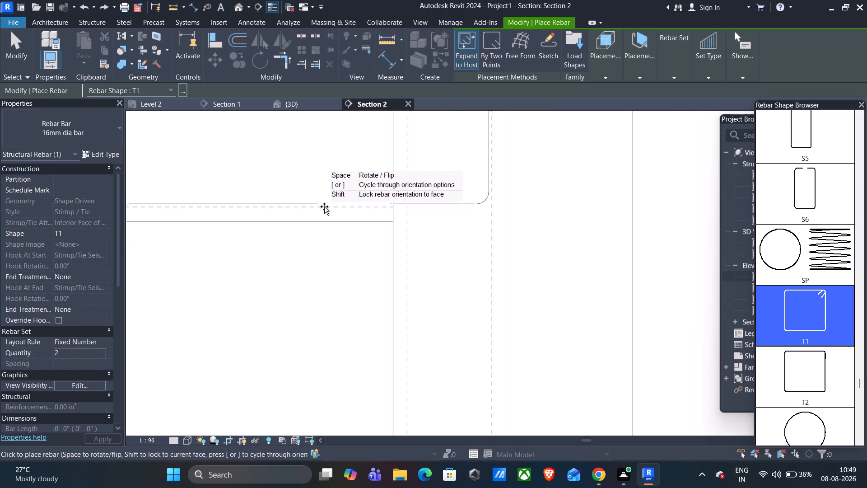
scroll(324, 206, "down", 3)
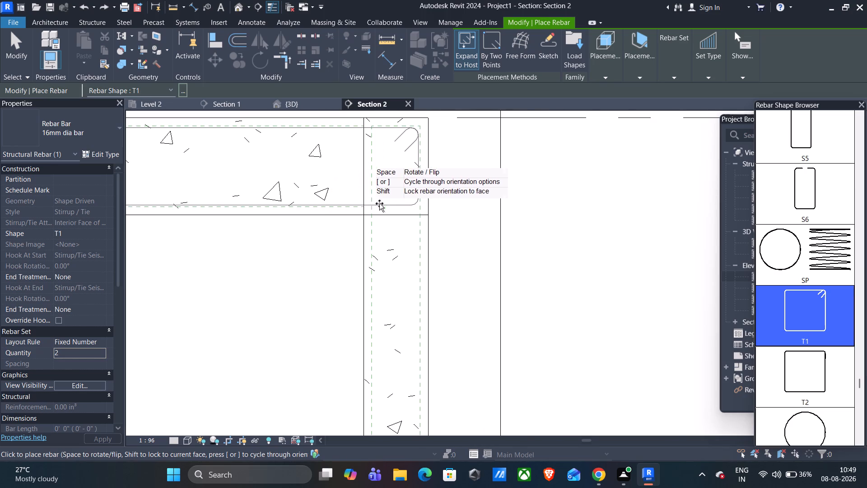
Close the Section 2 view and delete its section marker from the Level 2 plan.
left_click(409, 103)
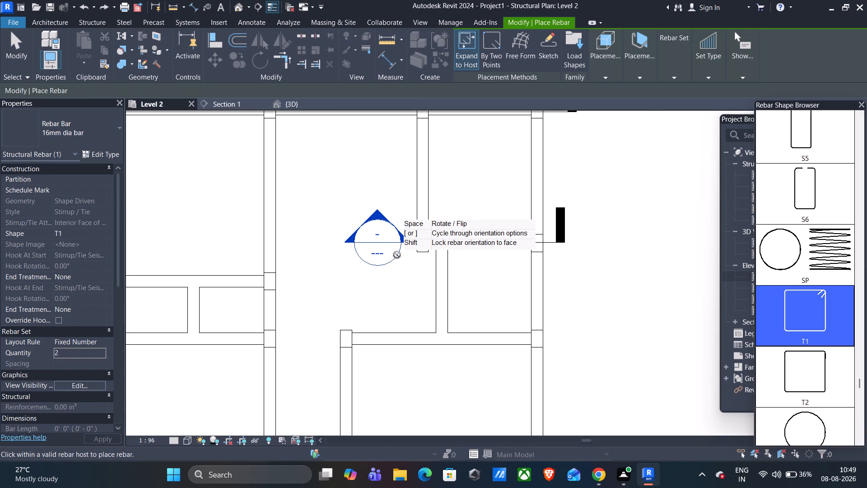
key("Escape")
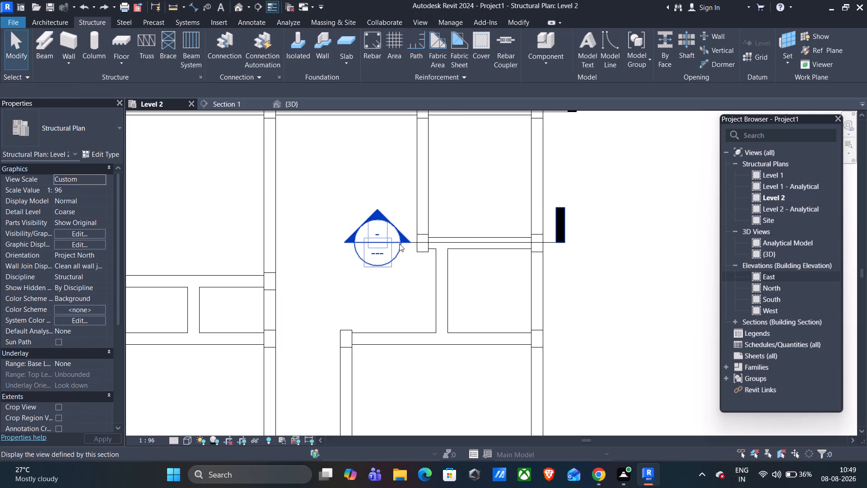
left_click(399, 244)
key("Delete")
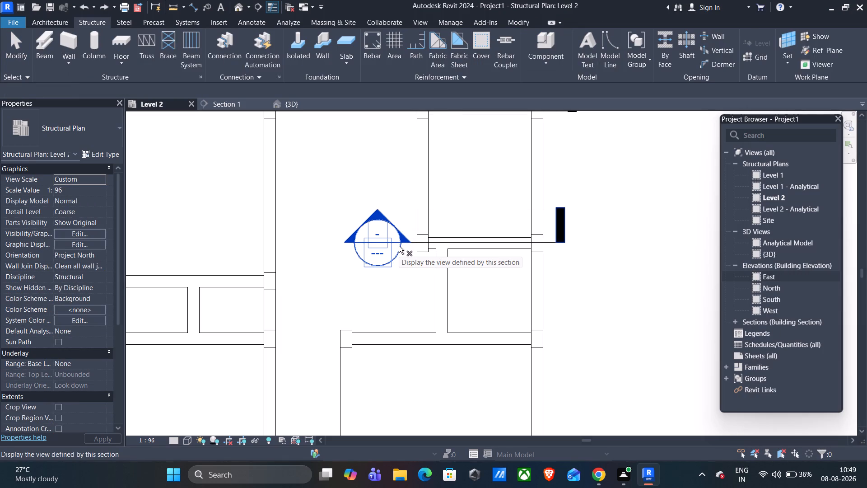
left_click(399, 246)
left_click_drag(416, 276, 383, 248)
key("Delete")
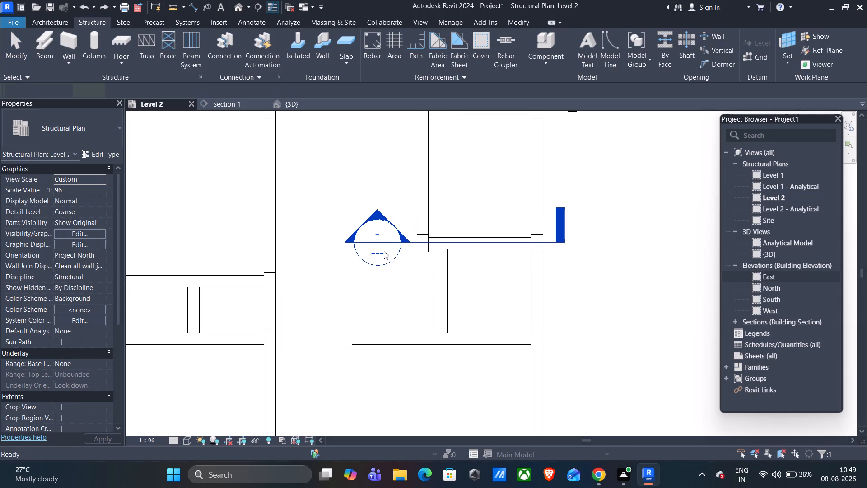
left_click_drag(403, 277, 375, 234)
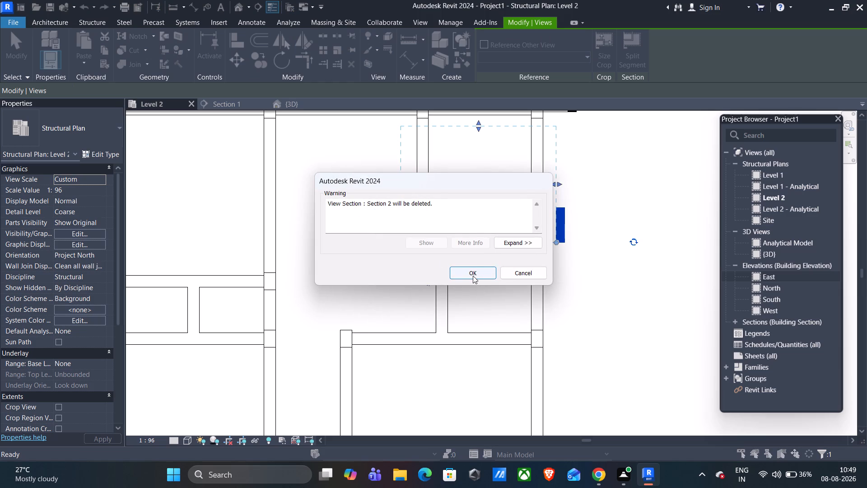
left_click(473, 276)
Draw a vertical building section on the Level 2 plan through the eastern beam line, from beyond the northeast column to beyond the southeast column.
scroll(507, 249, "down", 2)
middle_click_drag(583, 228, 549, 271)
left_click(256, 4)
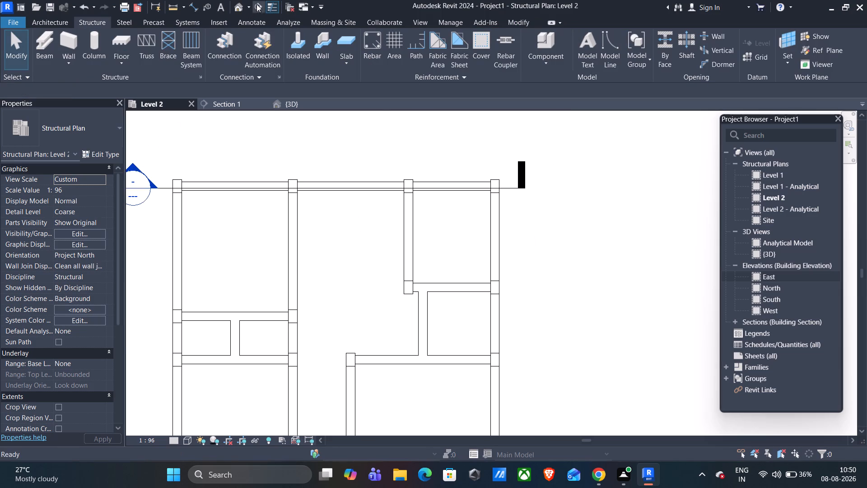
scroll(480, 166, "up", 9)
scroll(512, 185, "up", 4)
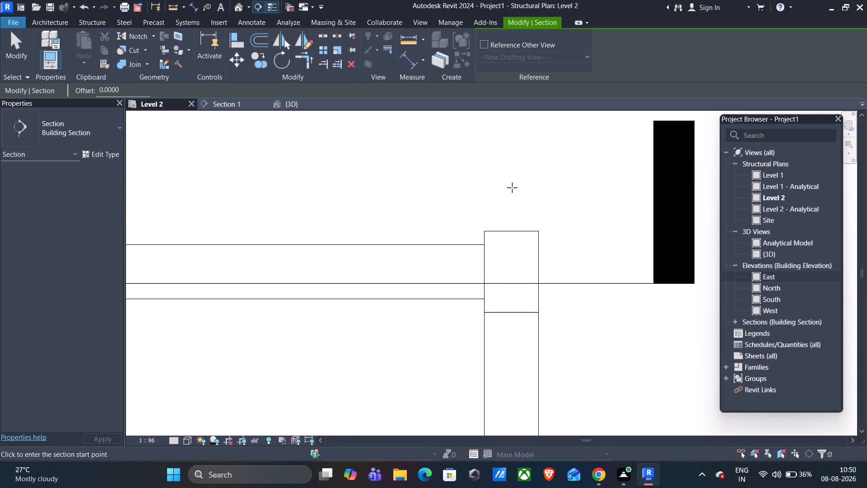
left_click(502, 146)
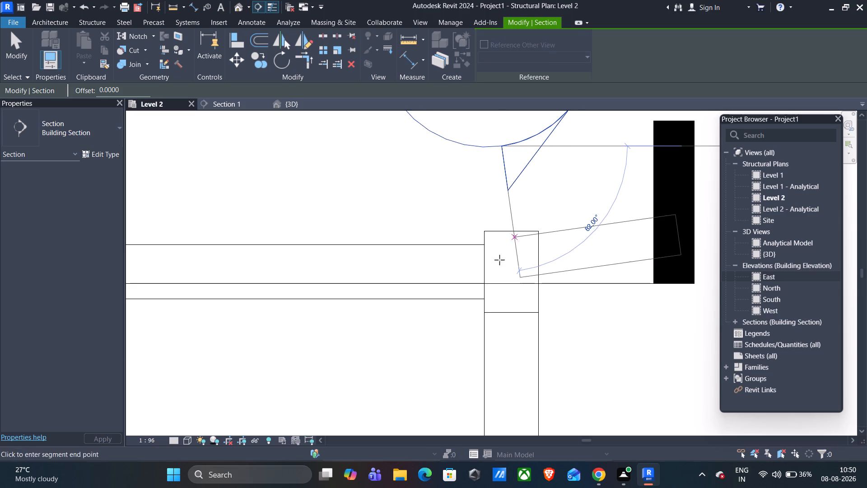
scroll(502, 301, "down", 15)
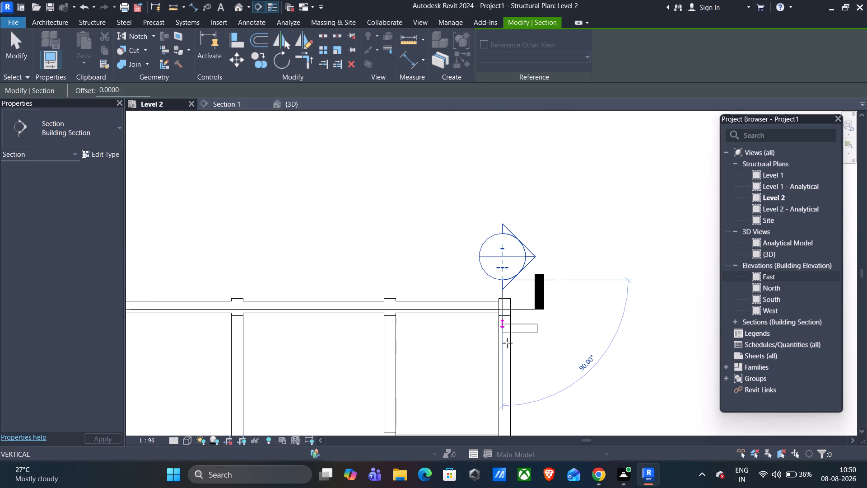
scroll(507, 344, "down", 6)
middle_click_drag(516, 366, 484, 269)
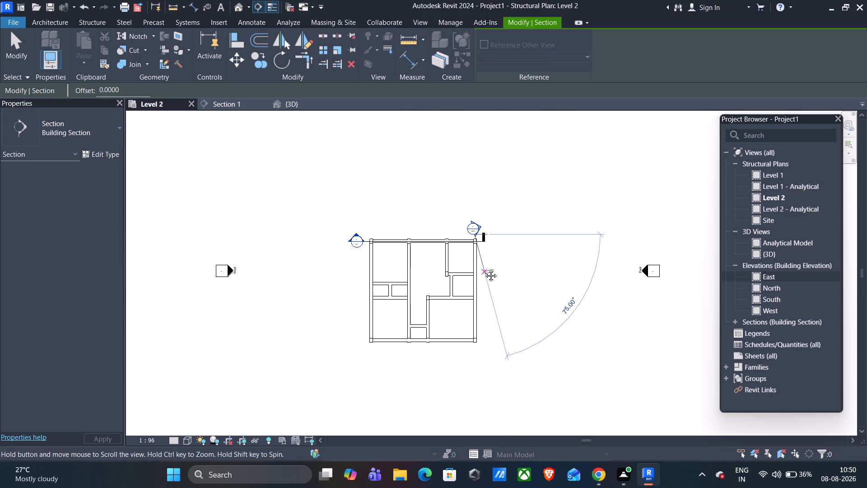
middle_click_drag(484, 269, 483, 270)
scroll(480, 335, "up", 18)
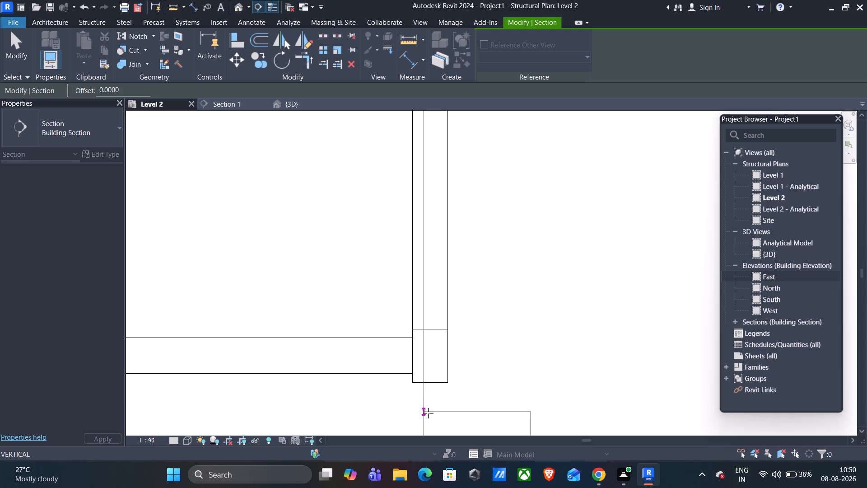
left_click(428, 413)
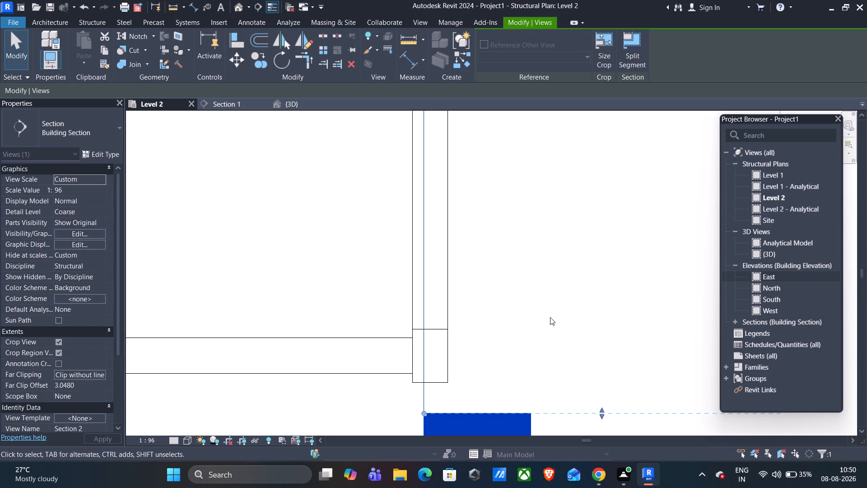
key("Escape")
Open the view of the new section along the eastern beam line.
scroll(550, 314, "down", 13)
scroll(555, 216, "down", 2)
middle_click_drag(555, 216, 543, 304)
scroll(535, 221, "up", 13)
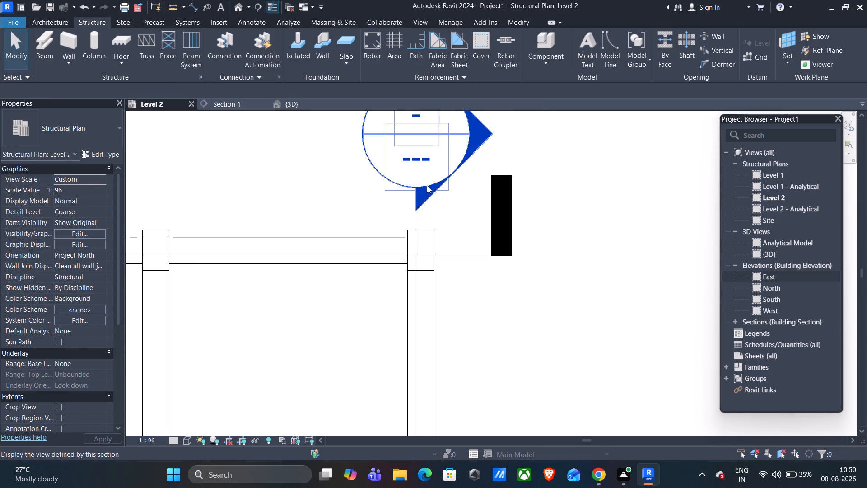
double_click(427, 185)
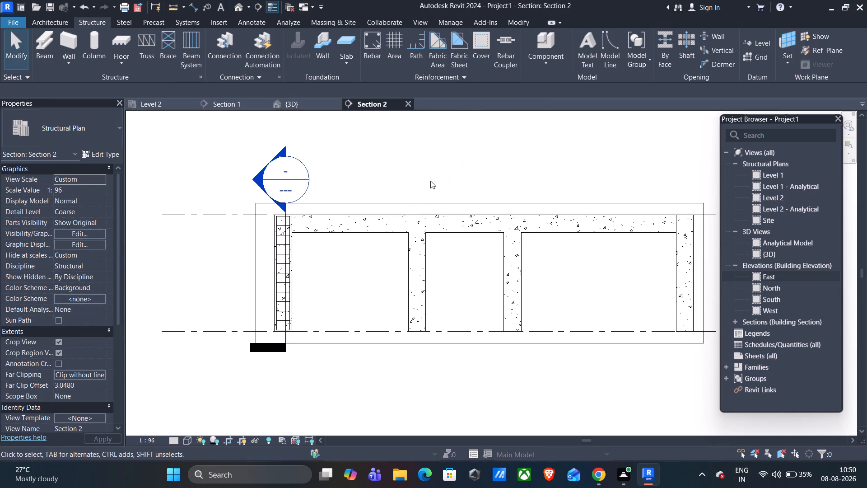
Start Rebar on the long 12 x 24 beam at Level 2 in the section, using the 12mm dia bar type.
scroll(282, 268, "up", 6)
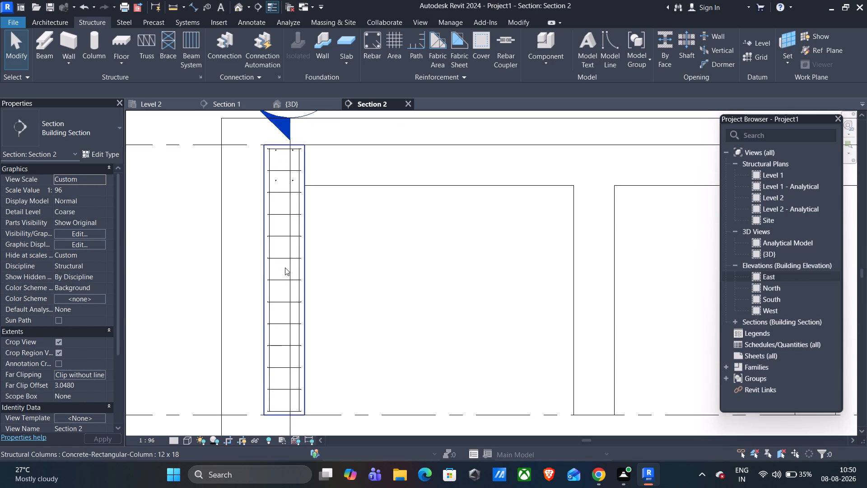
scroll(285, 267, "up", 5)
scroll(350, 254, "down", 4)
scroll(406, 246, "down", 2)
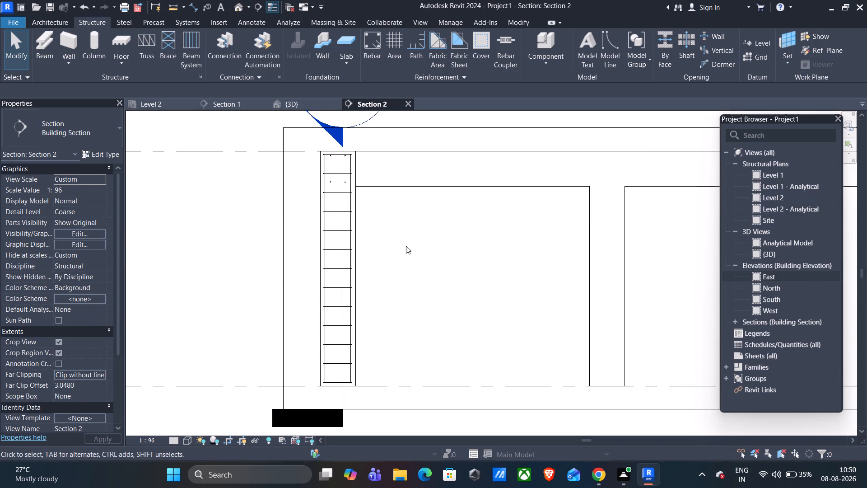
middle_click_drag(462, 240, 365, 261)
middle_click_drag(407, 246, 288, 270)
scroll(289, 269, "down", 2)
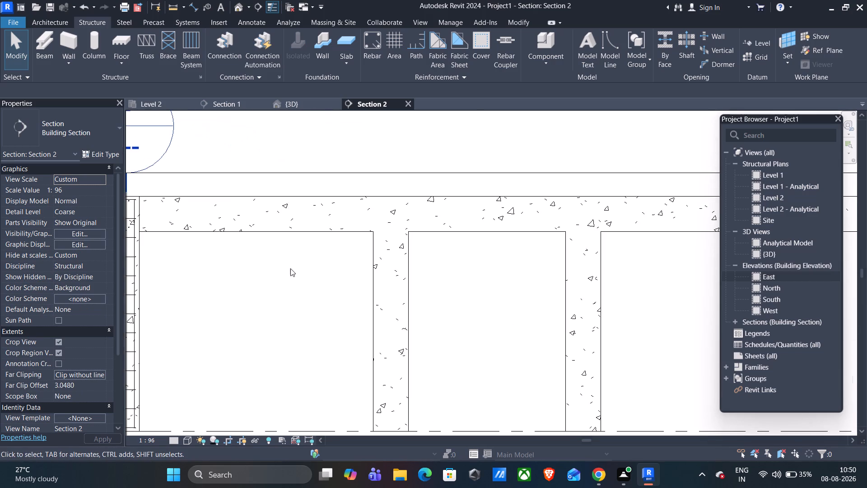
scroll(293, 264, "down", 3)
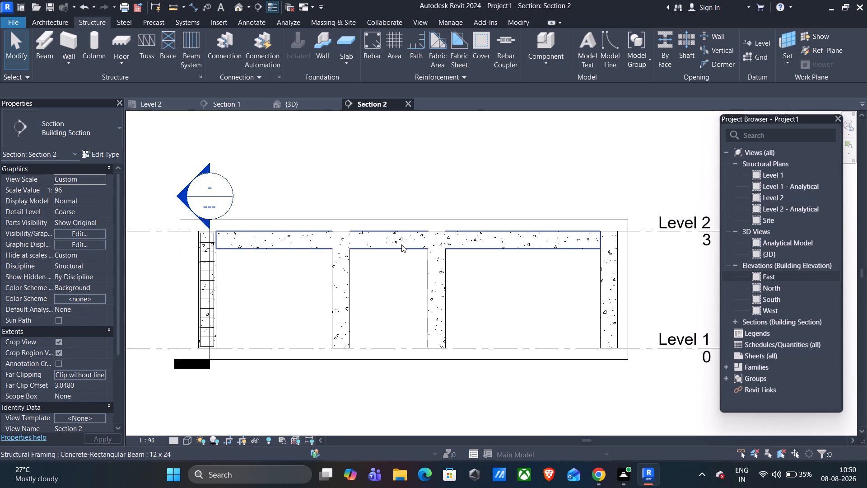
left_click(401, 244)
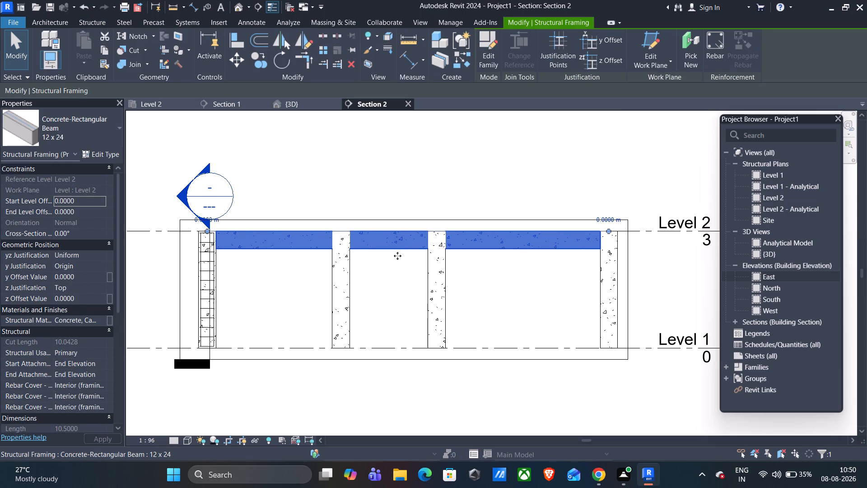
left_click(722, 38)
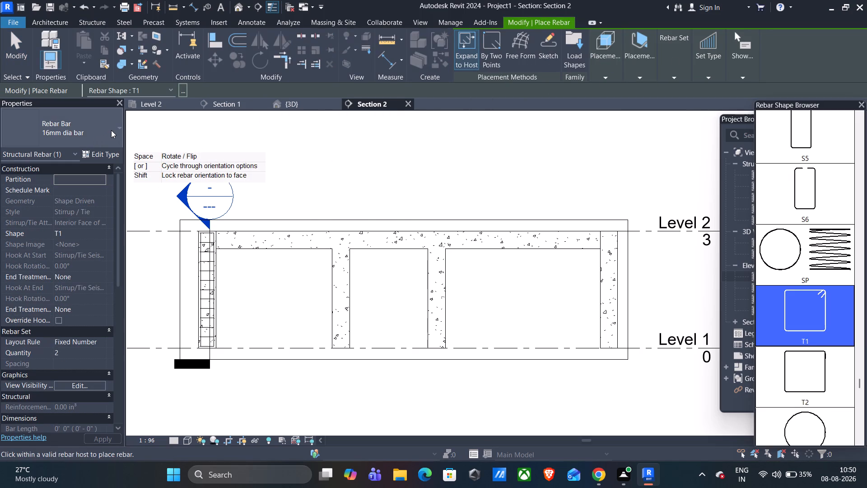
left_click(111, 130)
left_click(68, 194)
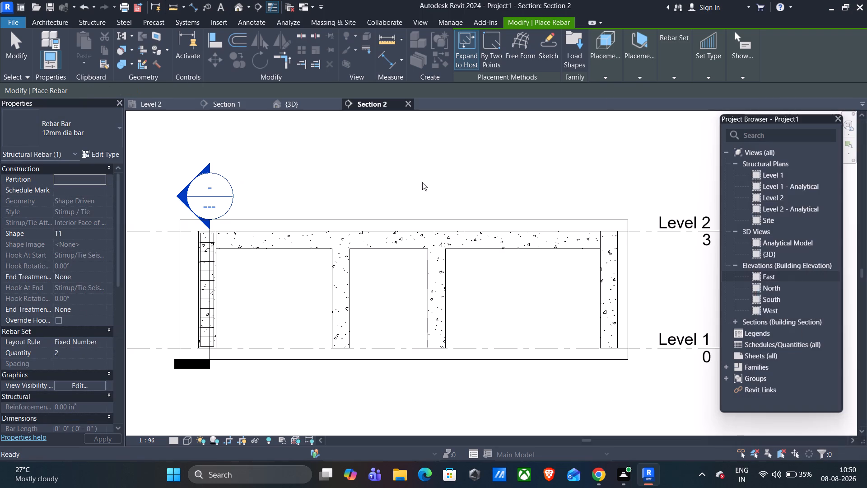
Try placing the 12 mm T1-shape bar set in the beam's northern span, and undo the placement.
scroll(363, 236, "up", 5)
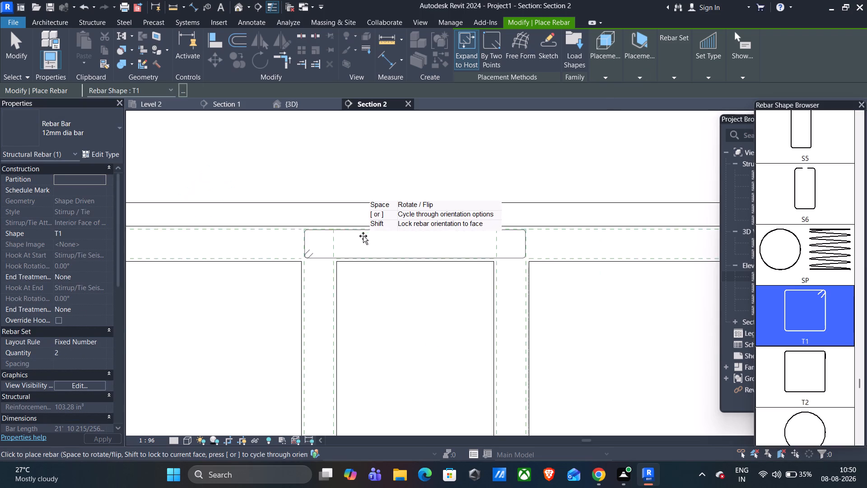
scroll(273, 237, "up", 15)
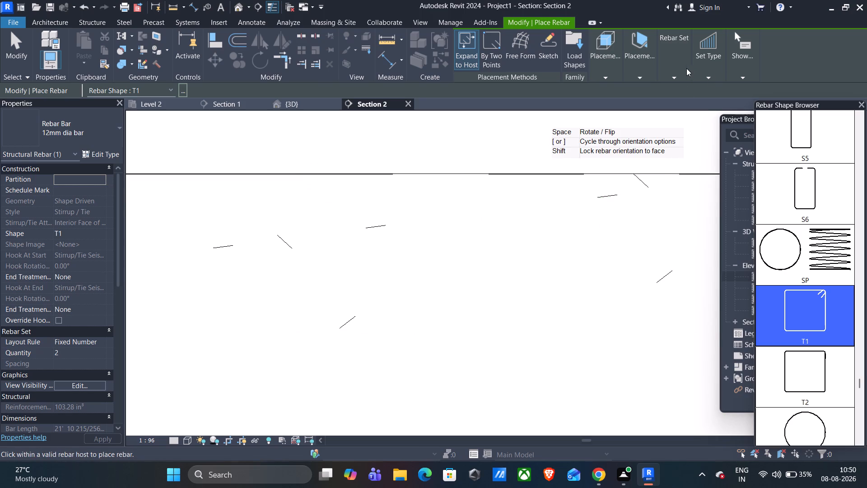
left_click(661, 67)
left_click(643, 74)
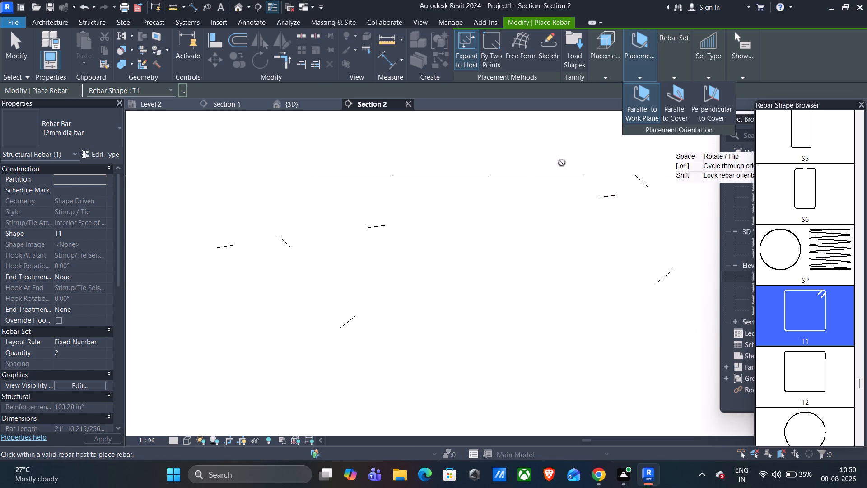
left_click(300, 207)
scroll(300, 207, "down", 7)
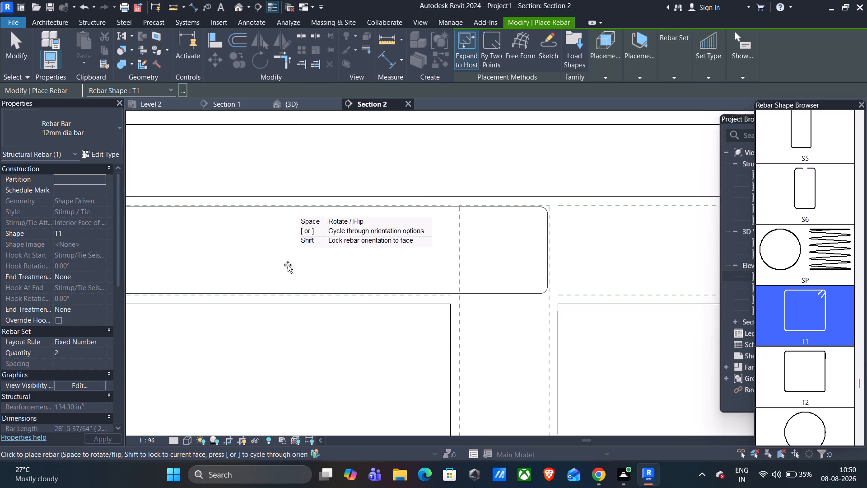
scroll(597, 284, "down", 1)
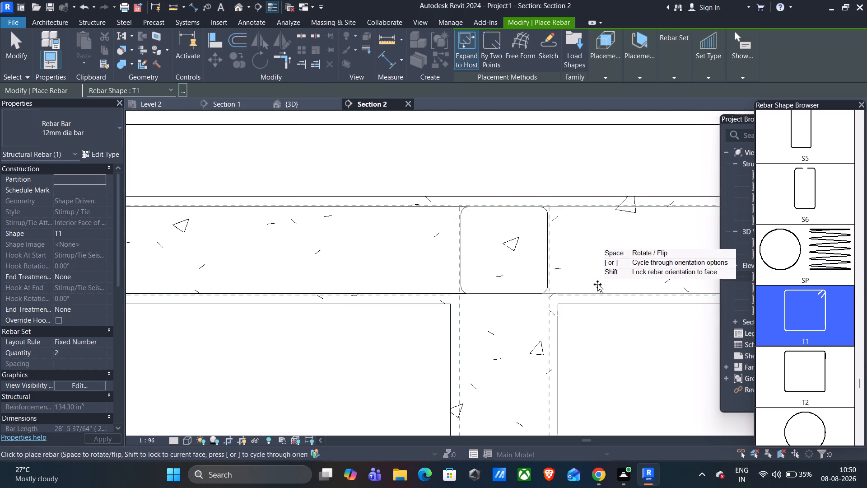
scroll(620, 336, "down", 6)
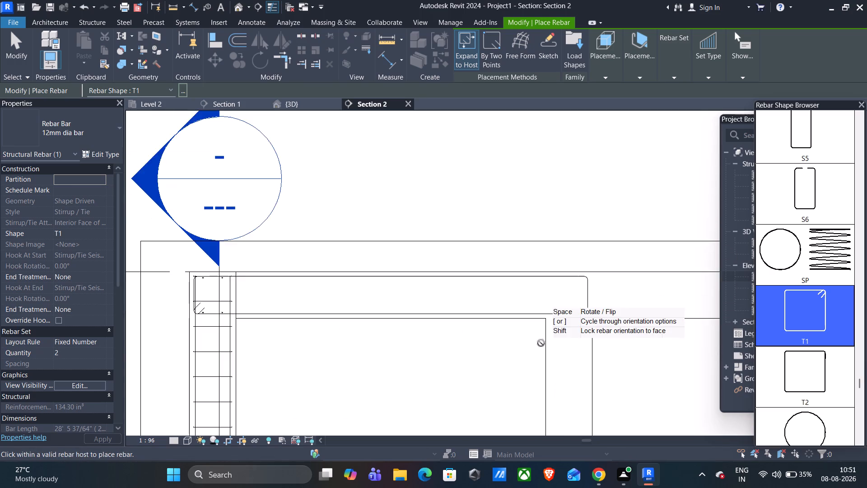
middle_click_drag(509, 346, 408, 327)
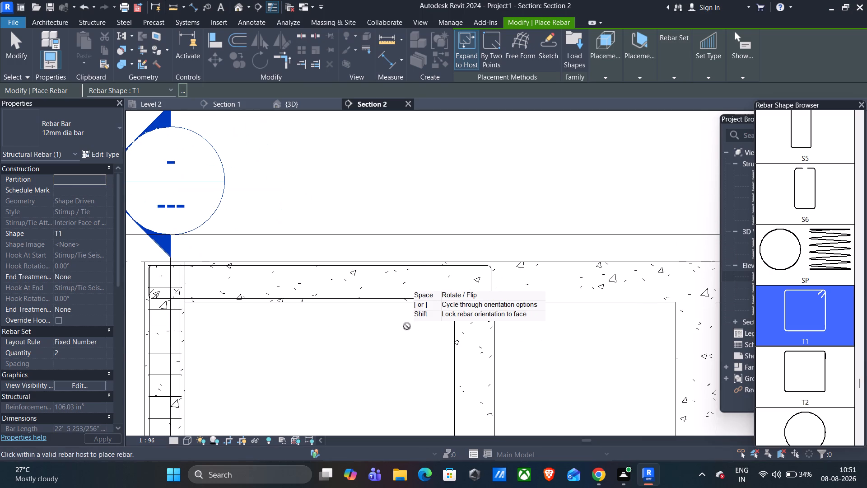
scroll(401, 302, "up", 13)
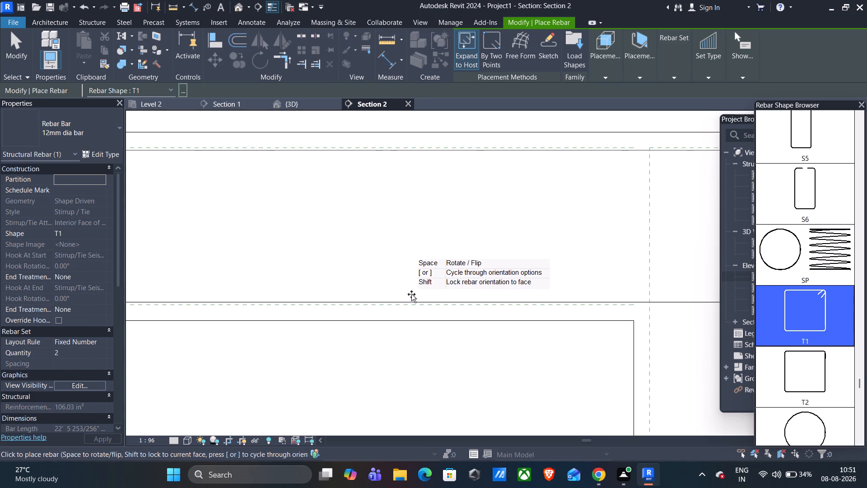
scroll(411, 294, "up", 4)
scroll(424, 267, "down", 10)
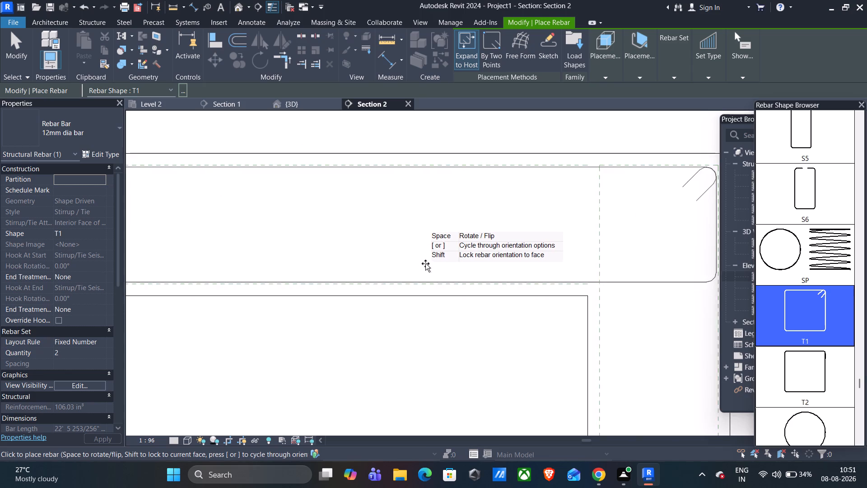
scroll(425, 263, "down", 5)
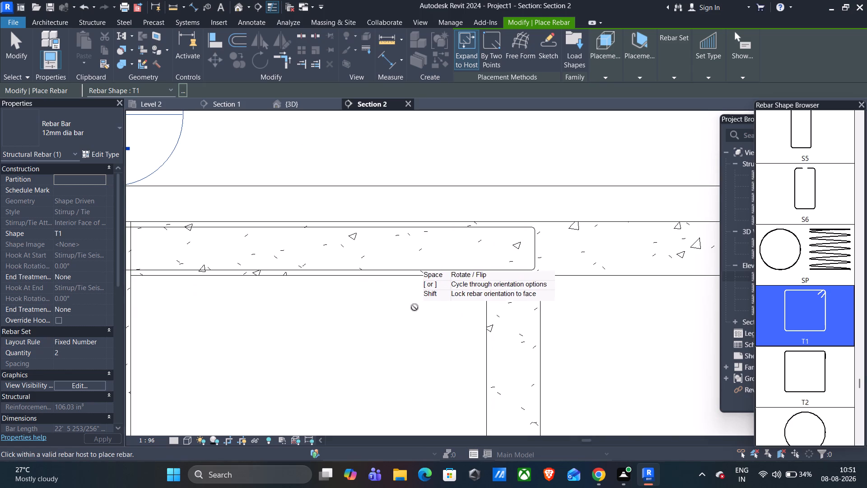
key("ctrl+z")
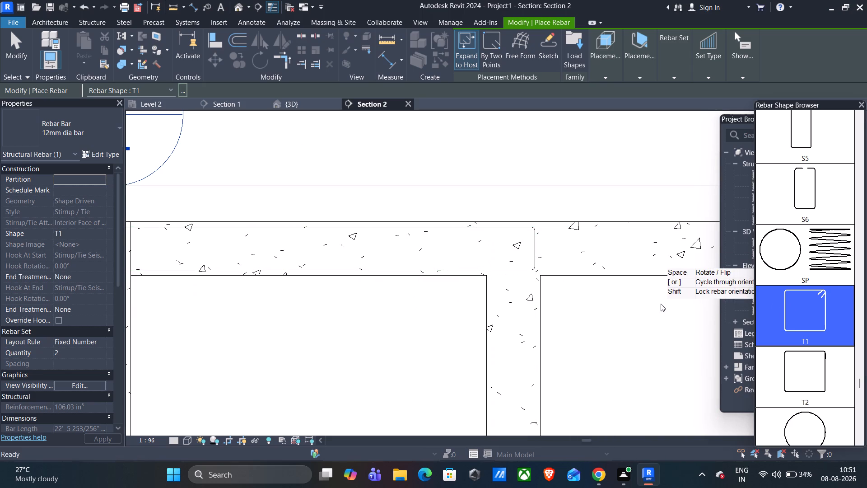
Place a straight shape 00 set of two 12 mm bars along the top cover of the beam's northern span.
scroll(398, 265, "down", 7)
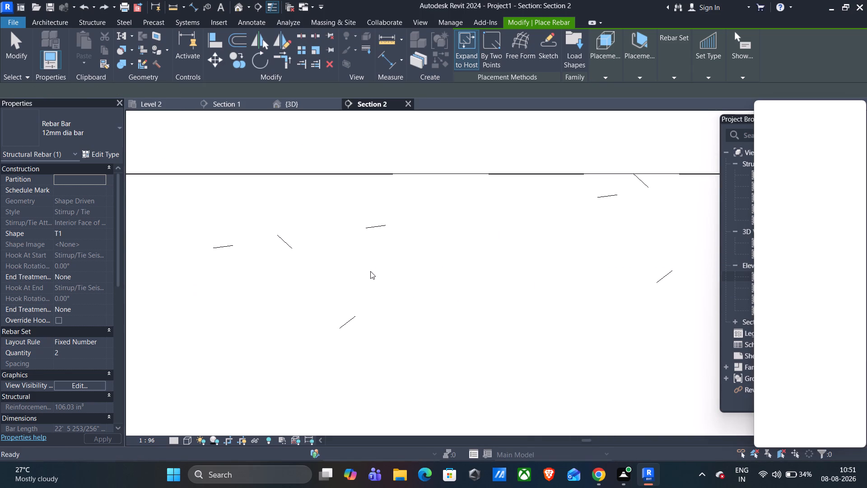
scroll(806, 245, "up", 19)
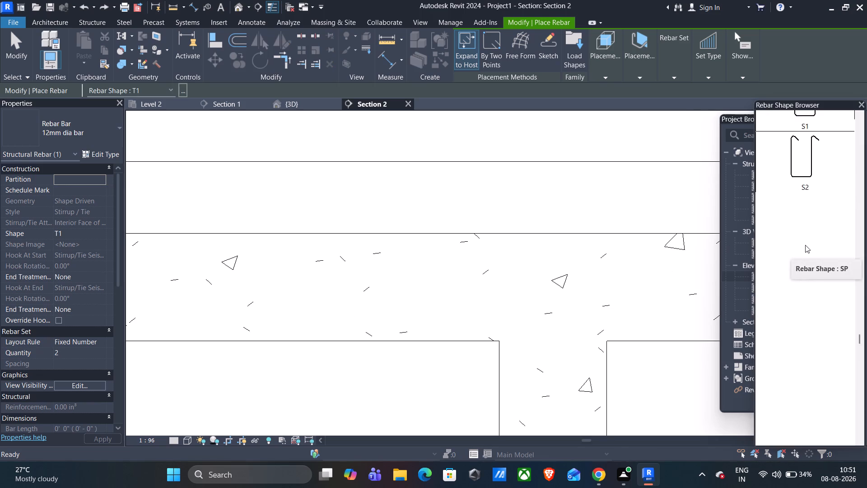
scroll(805, 245, "up", 20)
scroll(805, 245, "up", 20)
scroll(805, 245, "up", 12)
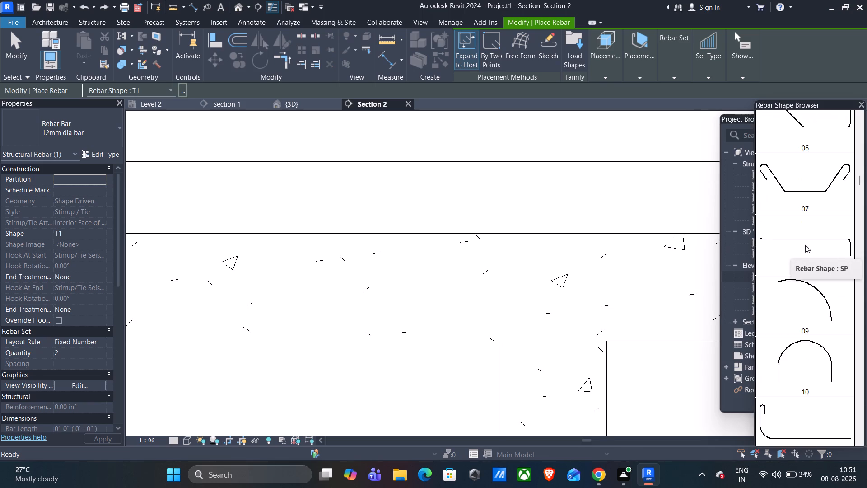
scroll(805, 245, "up", 20)
scroll(805, 245, "up", 2)
left_click(819, 141)
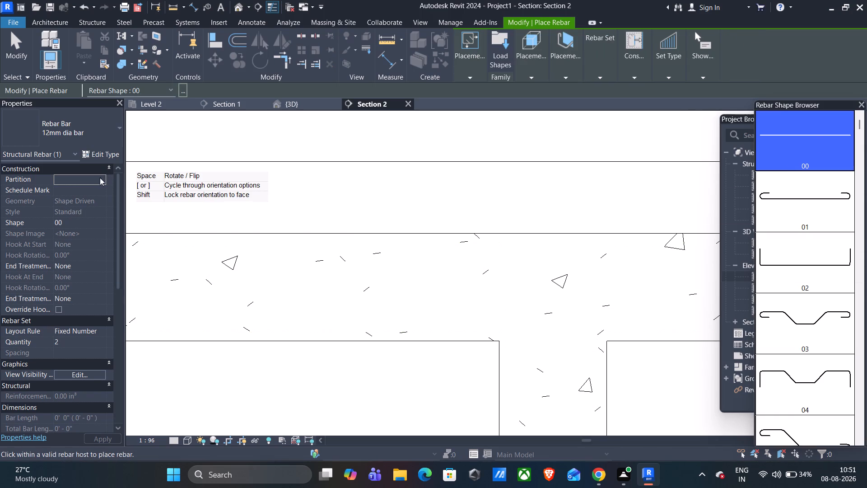
scroll(165, 252, "down", 6)
scroll(210, 264, "up", 5)
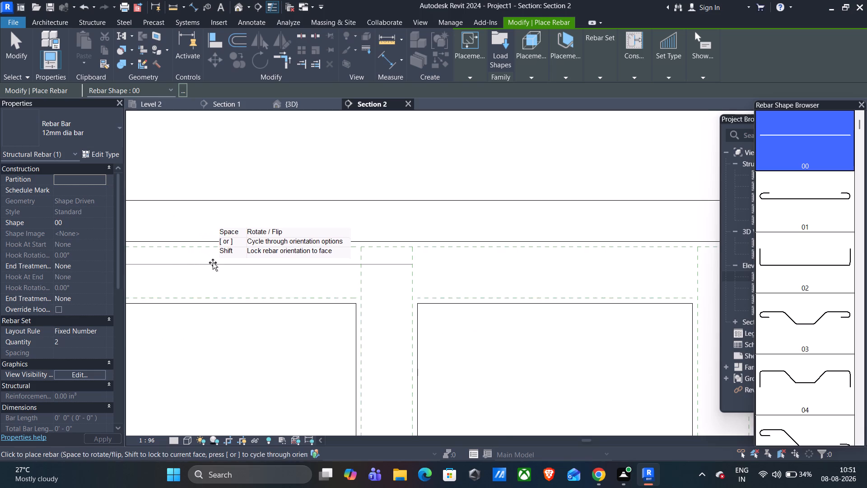
scroll(219, 261, "up", 4)
scroll(258, 249, "up", 3)
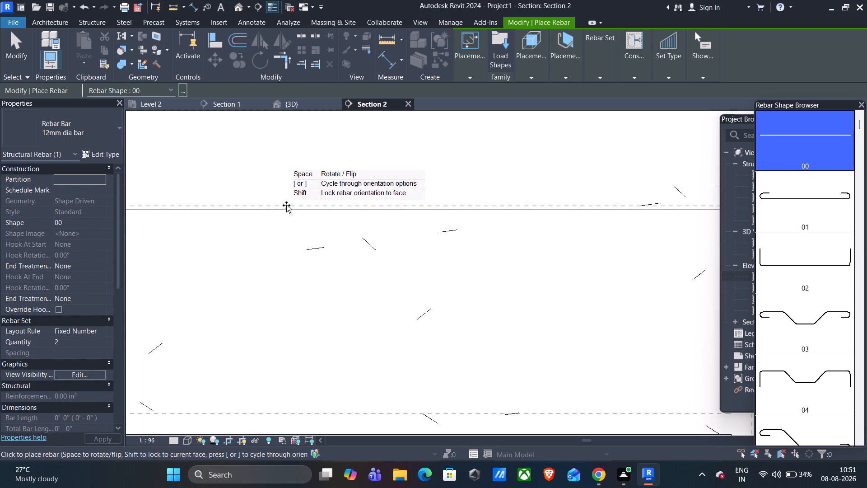
scroll(286, 205, "up", 9)
left_click(296, 211)
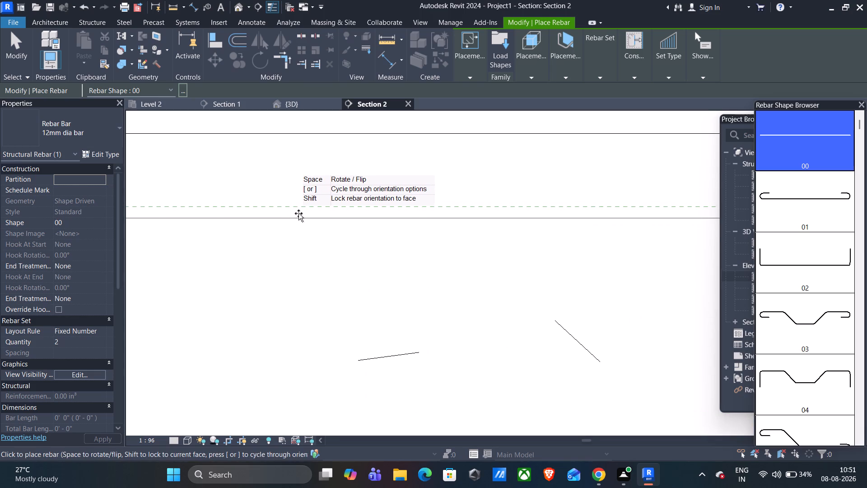
Place a matching straight set of two 12 mm bars along the bottom cover of the beam's northern span.
scroll(299, 224, "down", 20)
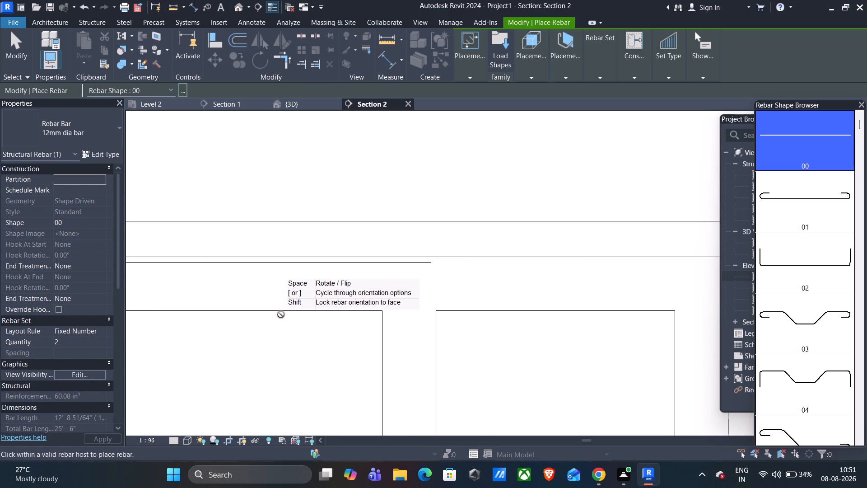
middle_click_drag(281, 314, 360, 269)
scroll(341, 246, "up", 11)
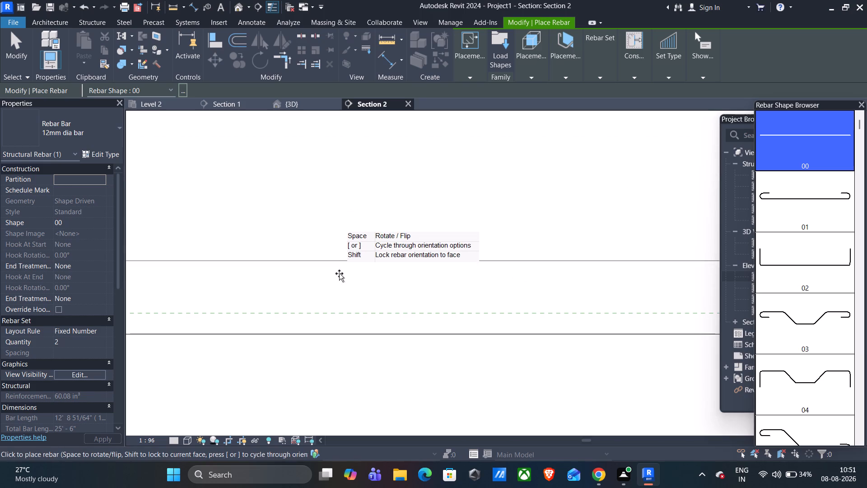
left_click(336, 316)
Place a straight set of two 12 mm bars along the top cover of the beam's middle span.
scroll(448, 259, "down", 8)
scroll(583, 251, "down", 4)
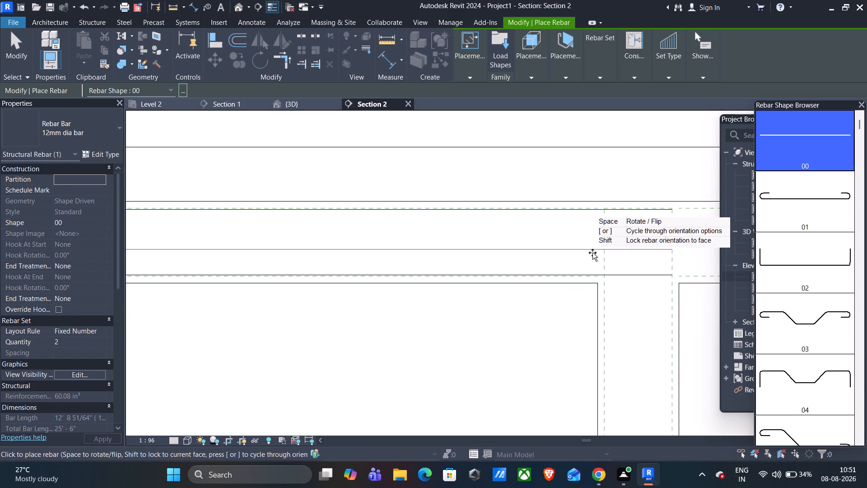
middle_click_drag(667, 246, 324, 293)
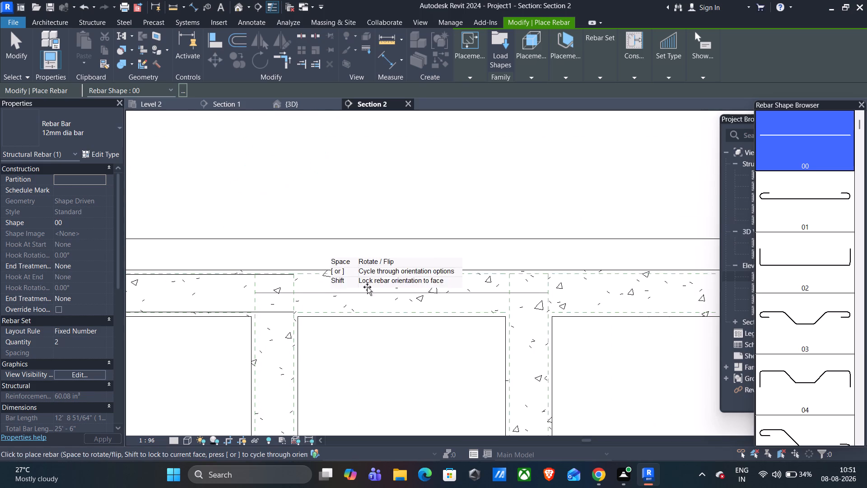
scroll(387, 285, "up", 10)
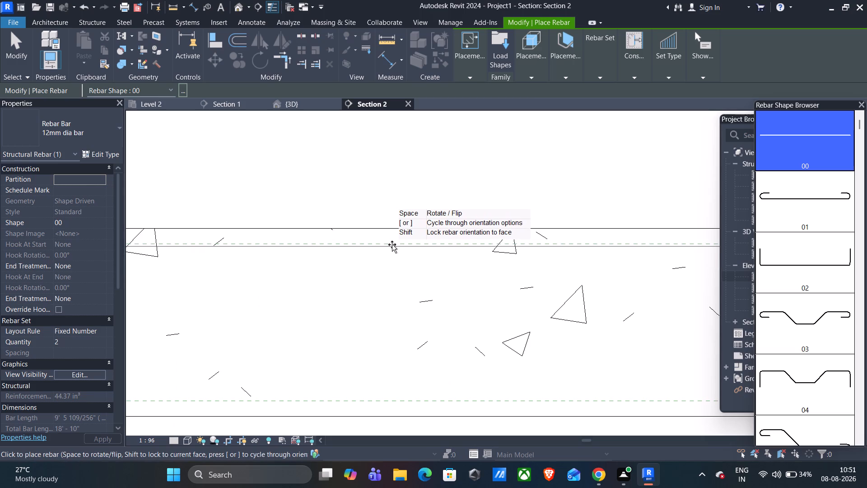
left_click(392, 244)
Place a straight set of two 12 mm bars along the bottom cover of the beam's middle span.
scroll(393, 261, "down", 9)
middle_click_drag(381, 293, 401, 223)
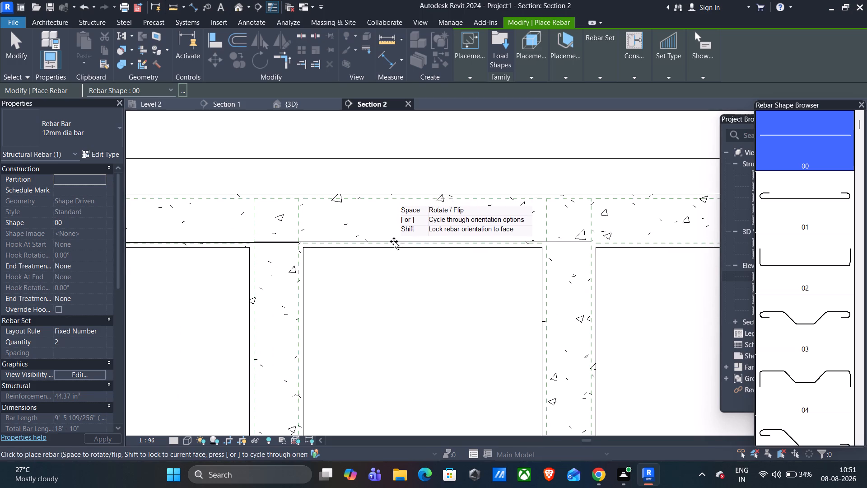
scroll(394, 241, "up", 11)
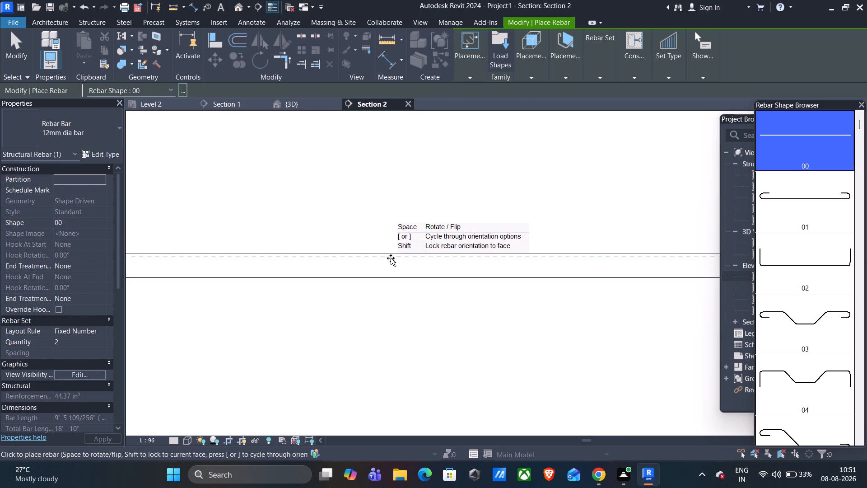
left_click(388, 258)
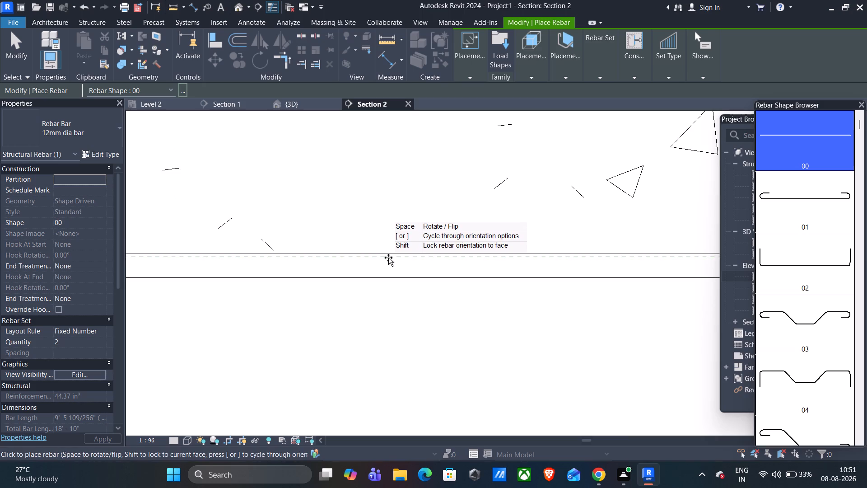
Place a straight set of two 12 mm bars along the top cover of the beam's southern span.
scroll(388, 258, "down", 11)
scroll(583, 280, "down", 4)
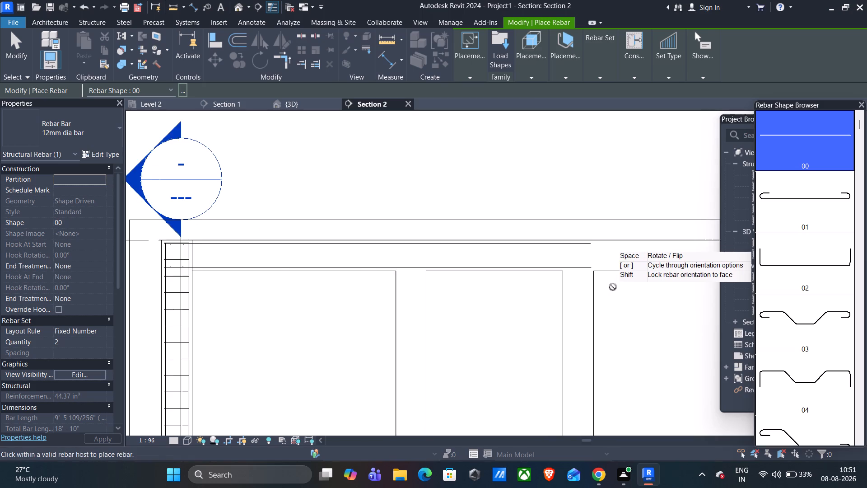
middle_click_drag(613, 287, 294, 311)
scroll(371, 282, "up", 5)
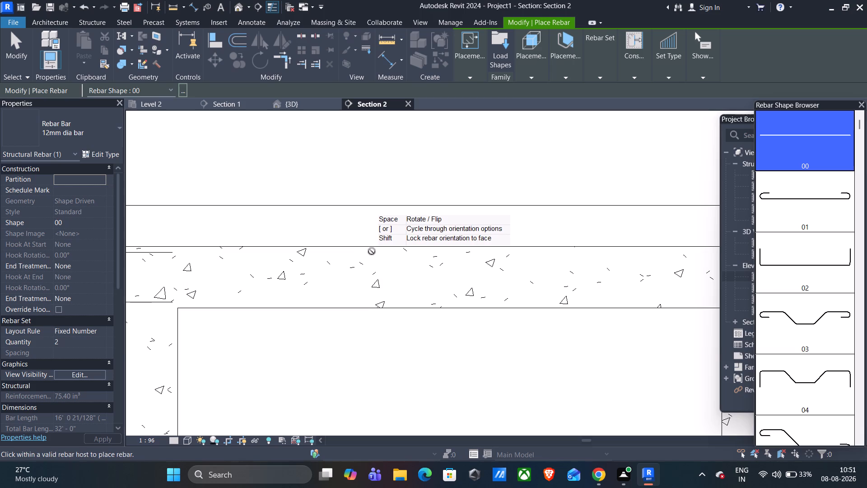
scroll(372, 252, "up", 10)
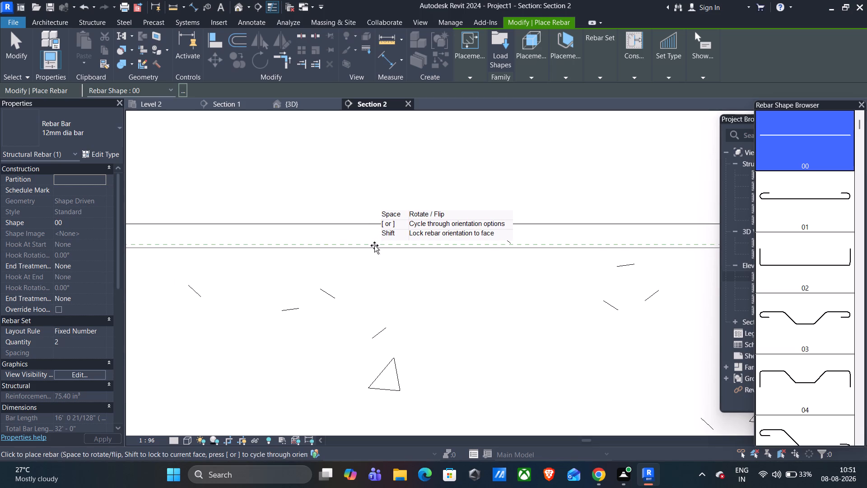
left_click(374, 244)
Place a straight set of two 12 mm bars along the bottom cover of the beam's southern span.
scroll(373, 246, "down", 2)
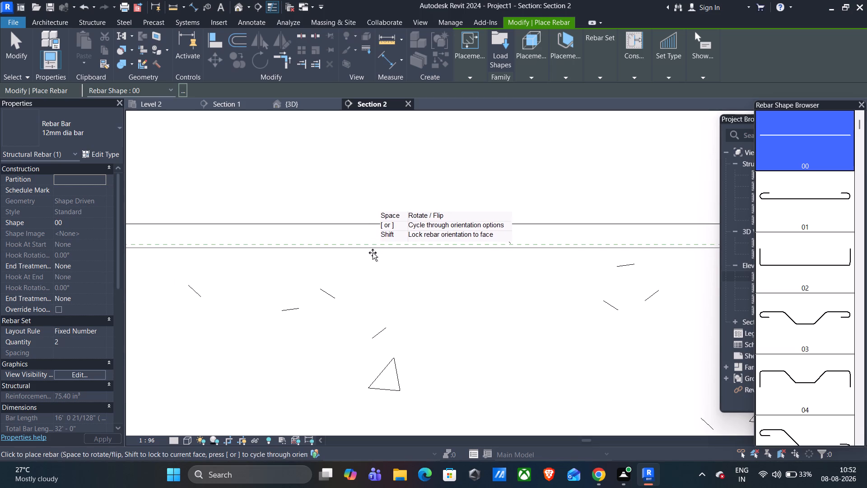
scroll(373, 253, "down", 7)
middle_click_drag(377, 287, 406, 250)
scroll(406, 250, "up", 1)
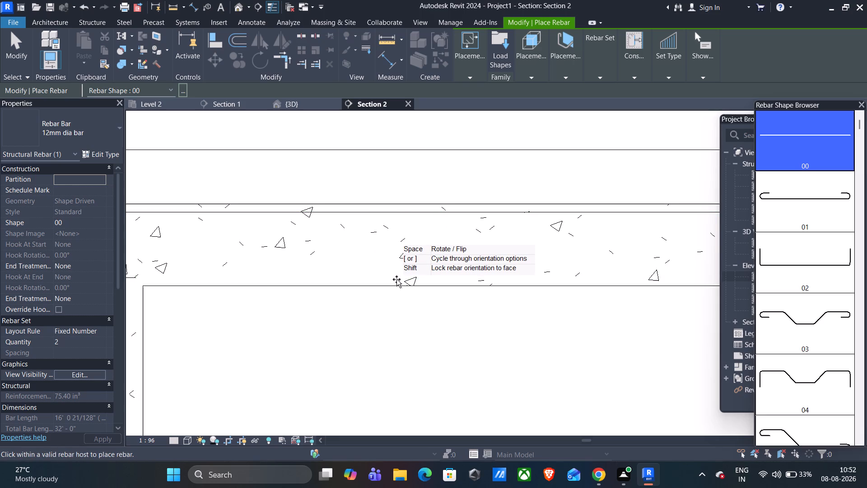
scroll(397, 279, "up", 14)
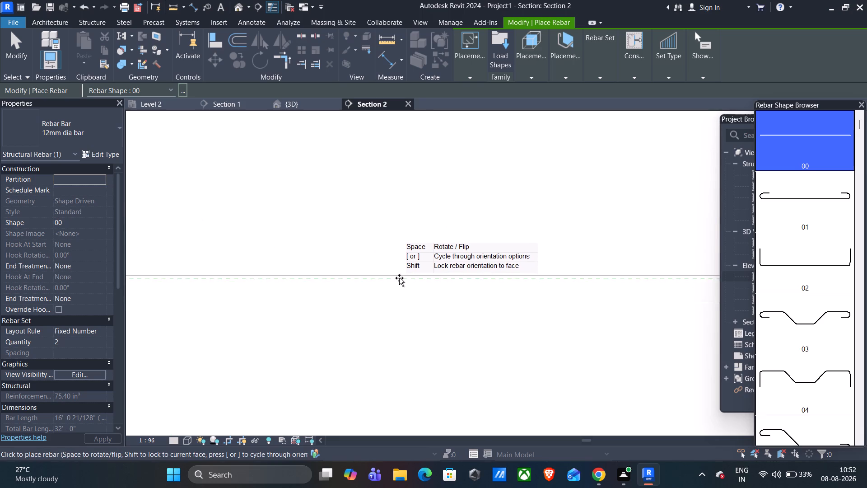
left_click(399, 282)
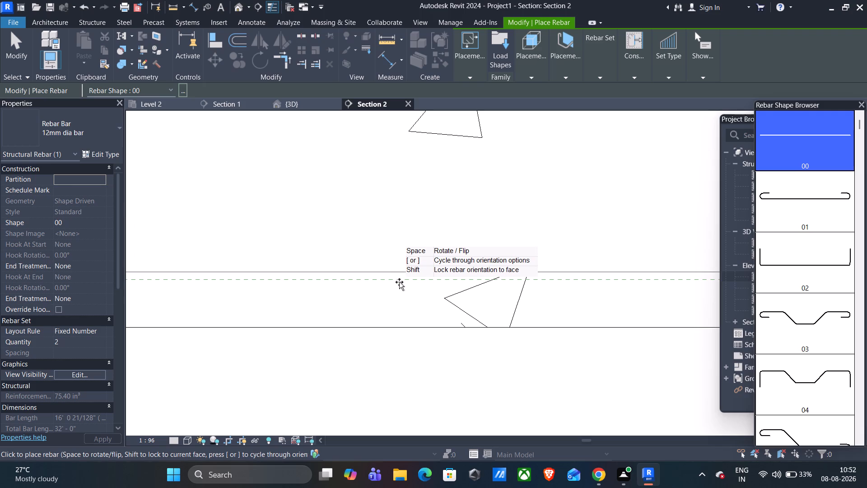
Place a vertical shape 00 set of two 16mm dia bars along the north-face cover of the northern interior column.
scroll(399, 283, "down", 20)
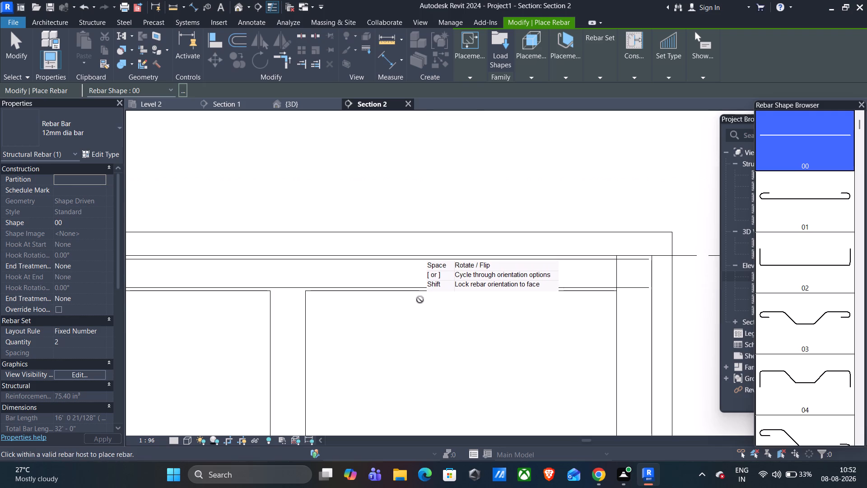
scroll(408, 338, "down", 4)
middle_click_drag(407, 352, 444, 323)
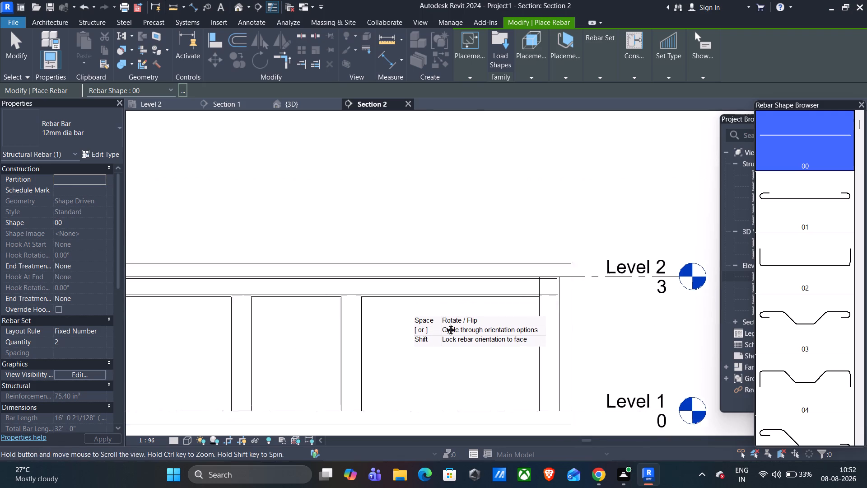
middle_click_drag(444, 323, 523, 271)
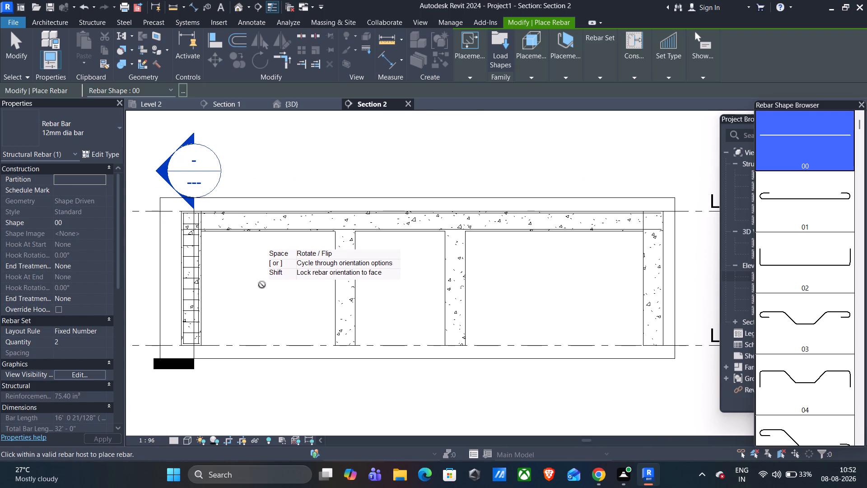
left_click(107, 131)
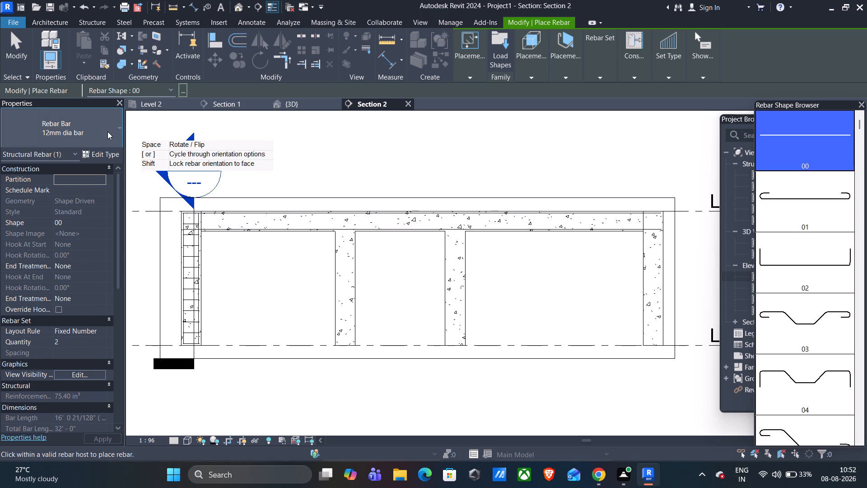
left_click(56, 214)
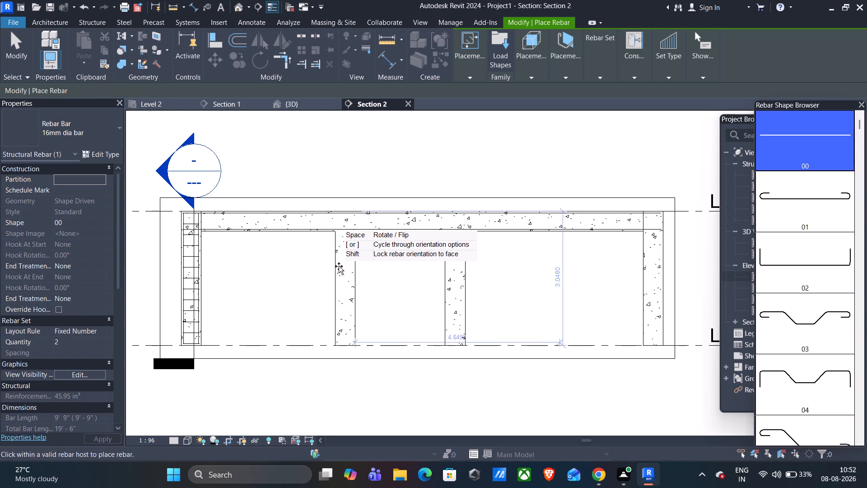
scroll(344, 266, "up", 15)
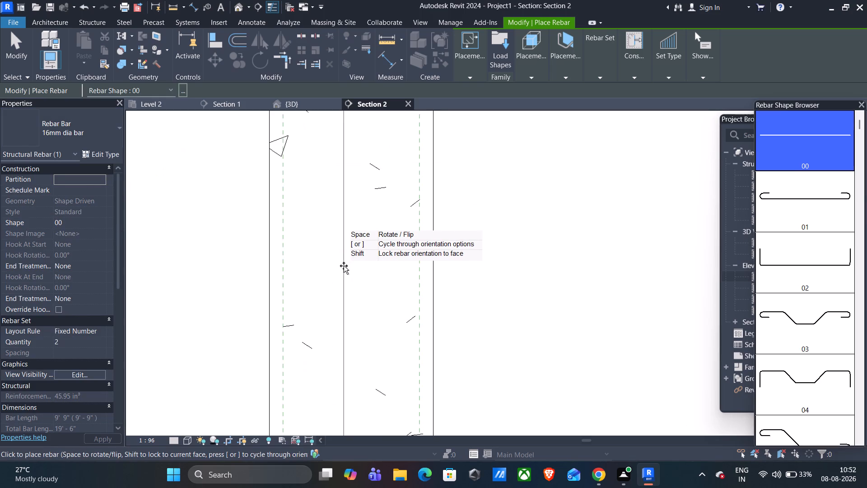
scroll(344, 266, "up", 3)
scroll(256, 271, "up", 8)
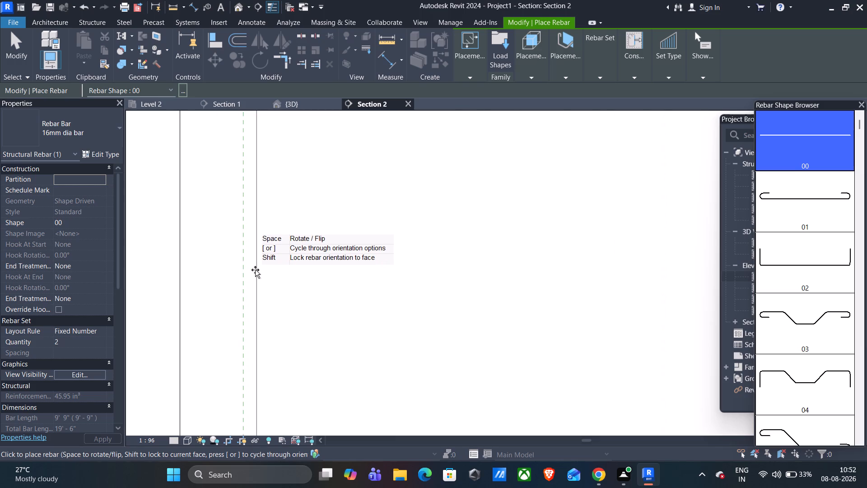
left_click(246, 270)
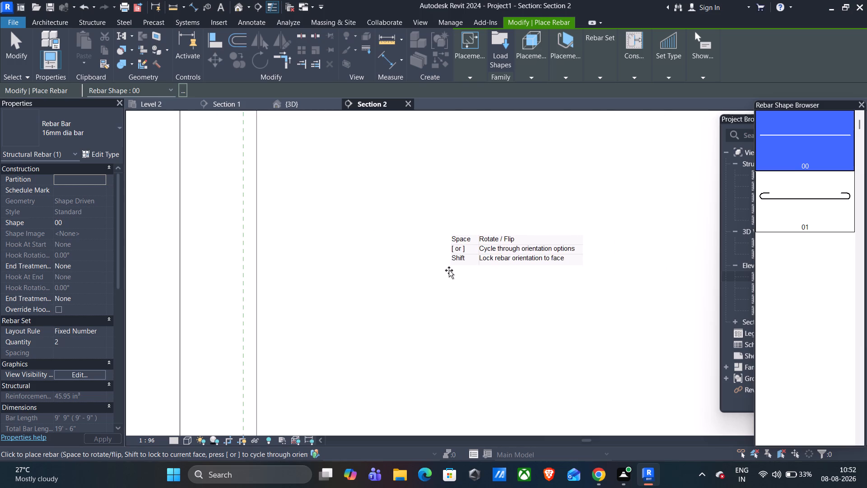
Place a vertical set of two 16 mm bars along the south-face cover of the northern interior column.
scroll(480, 295, "down", 6)
scroll(471, 286, "up", 1)
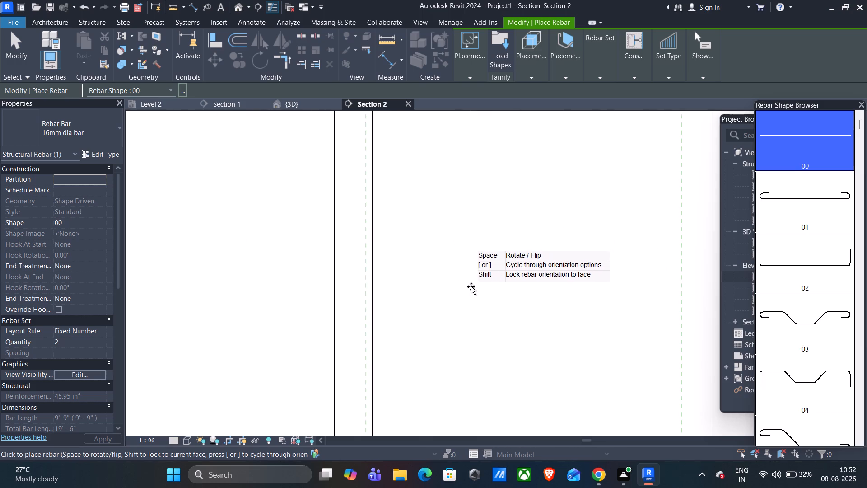
scroll(484, 286, "down", 2)
scroll(611, 276, "up", 5)
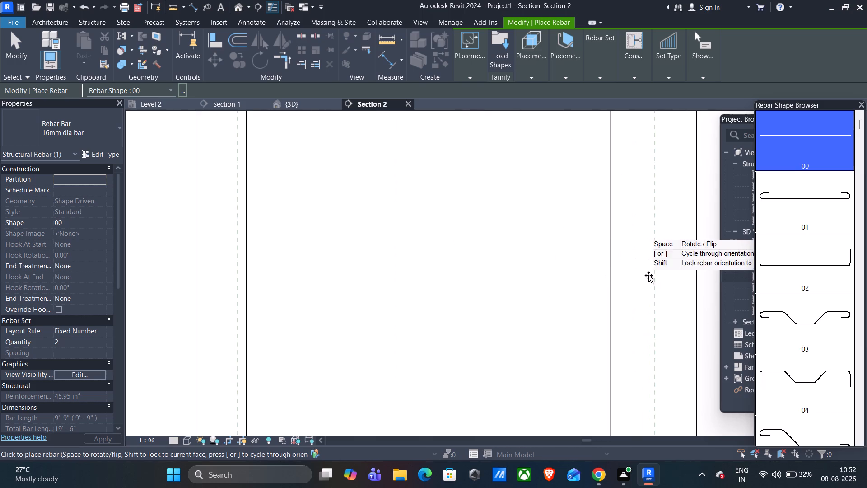
middle_click_drag(666, 275, 461, 315)
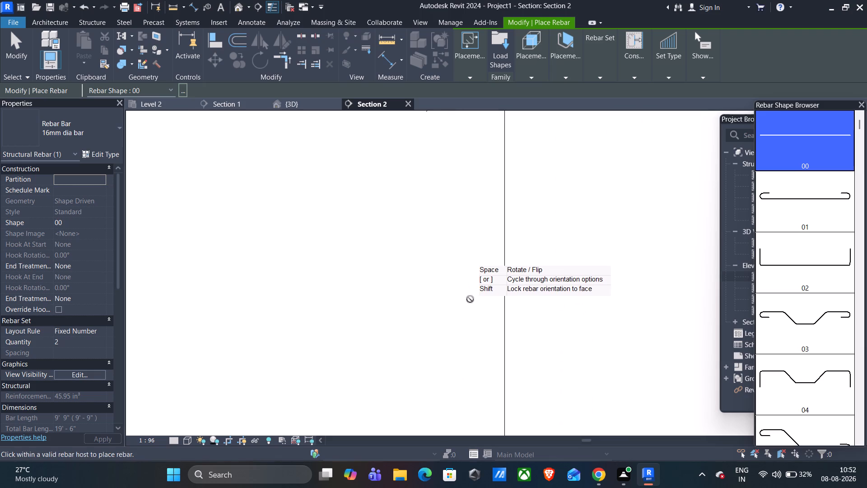
scroll(462, 297, "up", 12)
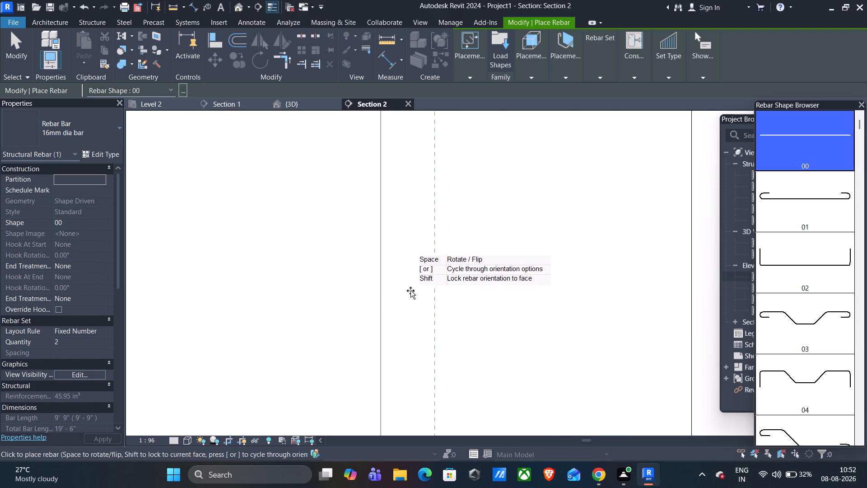
left_click(469, 306)
scroll(469, 306, "down", 16)
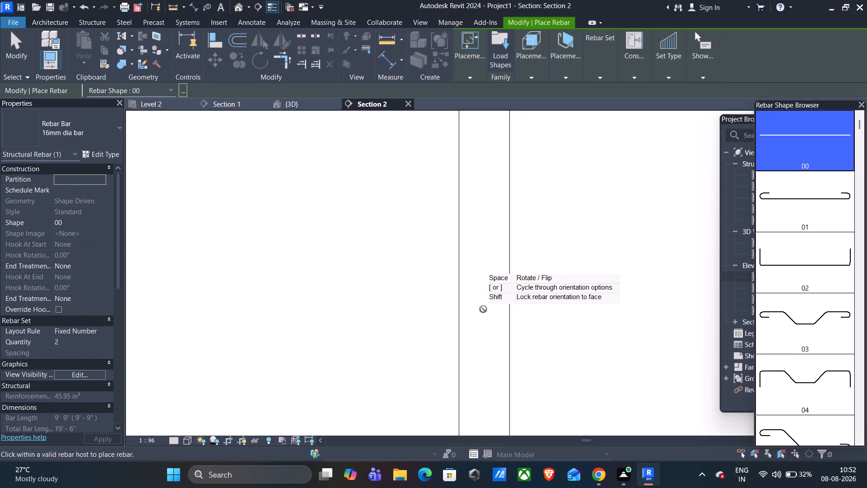
Place a vertical shape 00 set of two 16 mm bars along the north-face cover of the southern interior column.
scroll(535, 305, "down", 1)
scroll(647, 328, "down", 14)
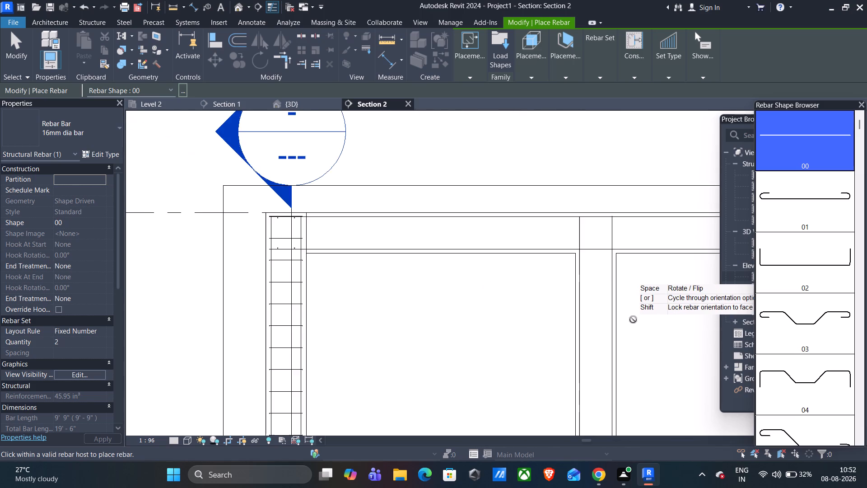
middle_click_drag(633, 319, 262, 263)
scroll(434, 276, "up", 5)
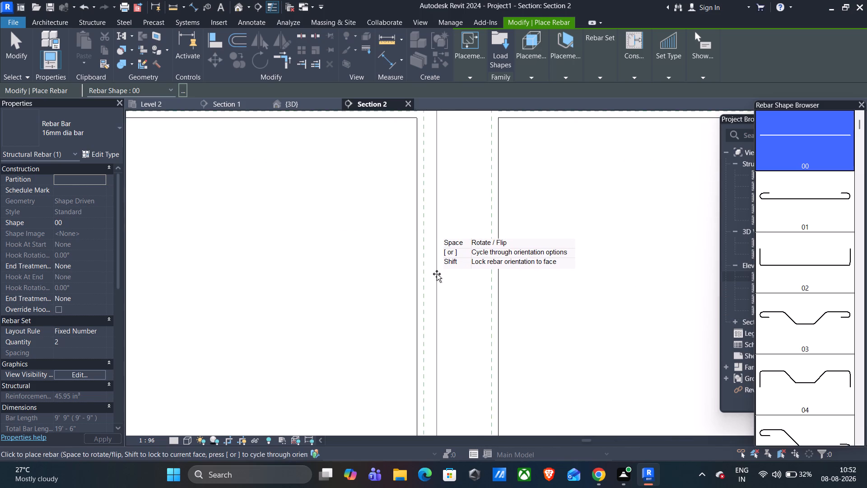
scroll(437, 274, "up", 12)
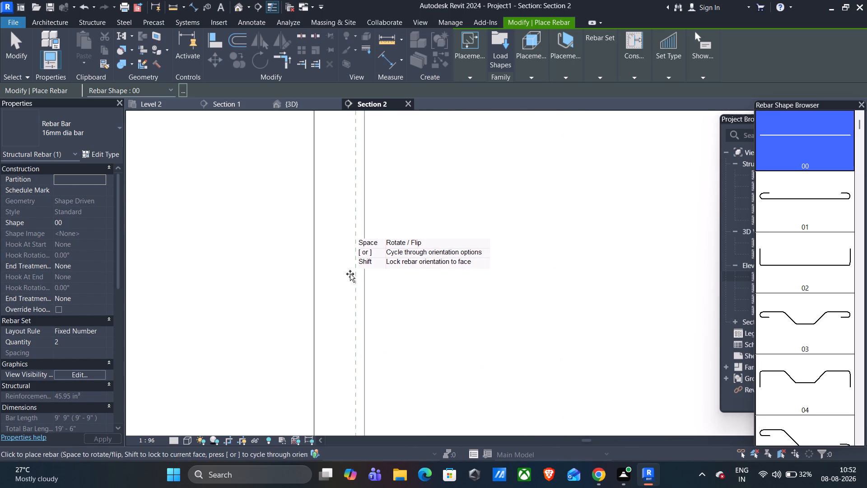
left_click(350, 274)
Place a vertical set of two 16 mm bars along the south-face cover of the southern interior column.
scroll(551, 266, "down", 8)
scroll(621, 265, "up", 10)
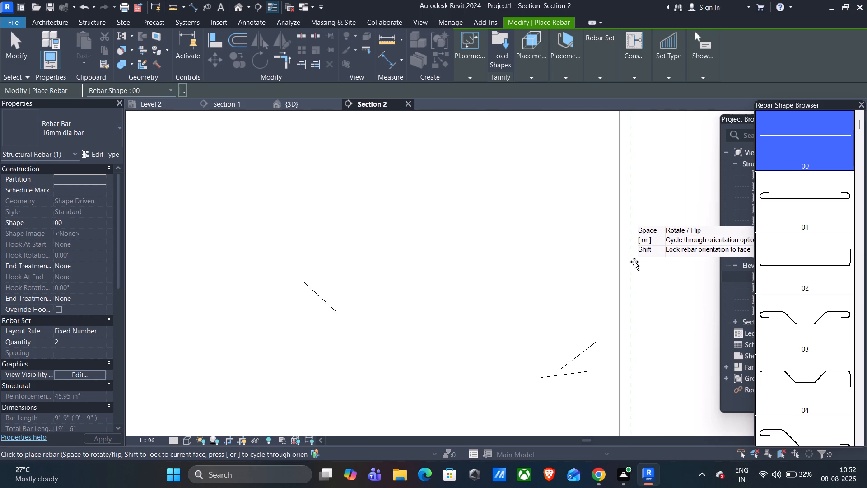
scroll(636, 262, "up", 10)
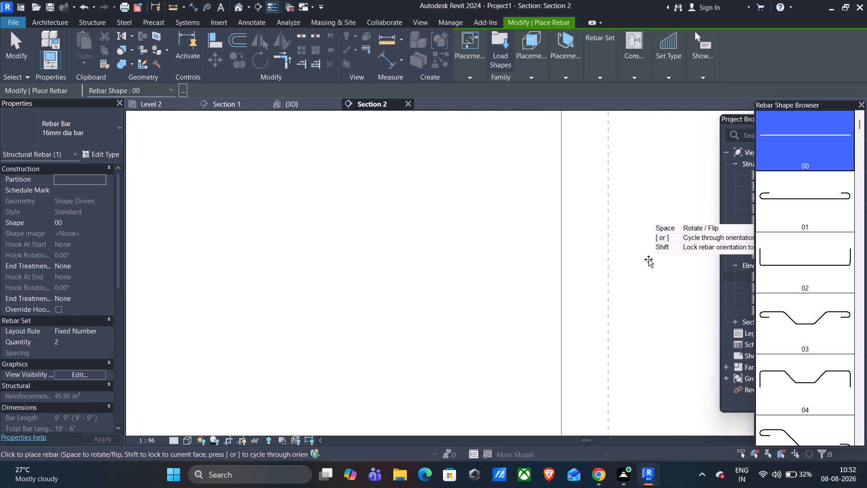
left_click(648, 259)
Place a vertical set of two 16 mm bars along the north-face cover of the southern end column.
scroll(648, 259, "down", 20)
scroll(648, 259, "down", 5)
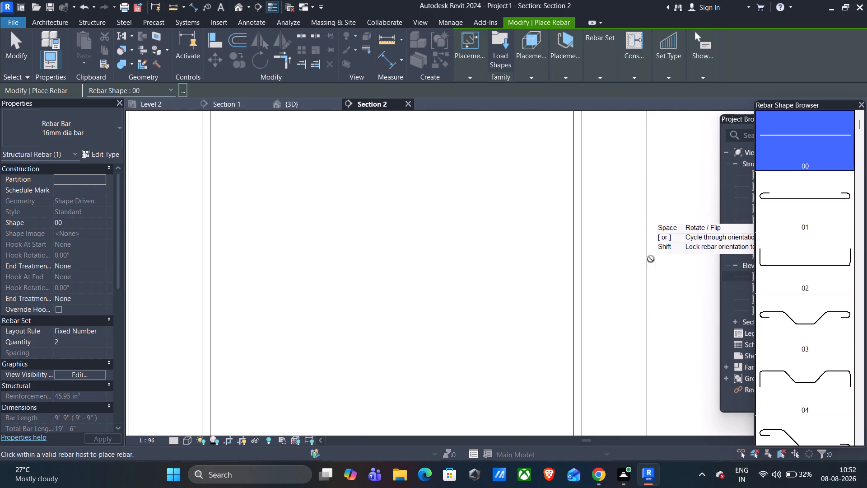
scroll(656, 257, "down", 4)
middle_click_drag(671, 256, 275, 258)
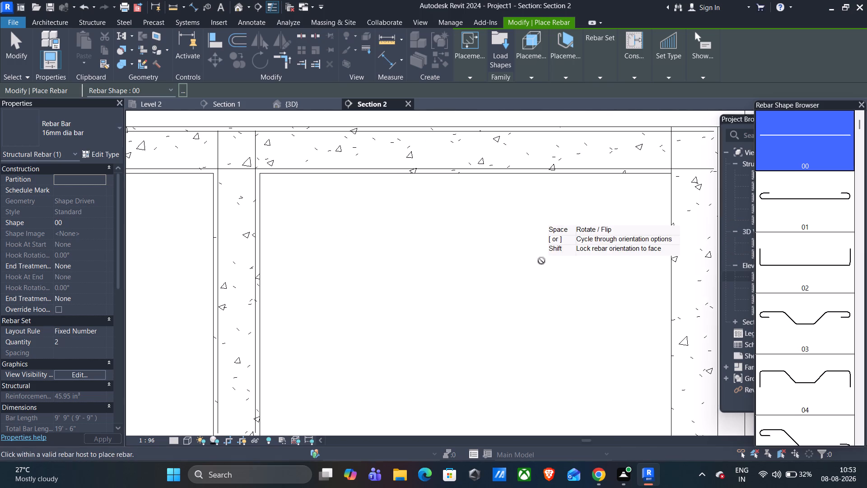
middle_click_drag(541, 261, 306, 283)
scroll(408, 276, "up", 7)
scroll(452, 276, "up", 5)
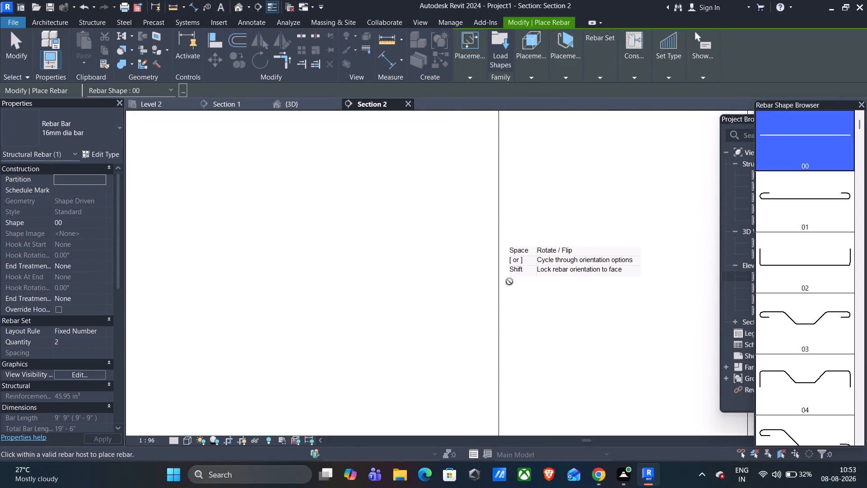
scroll(516, 279, "up", 10)
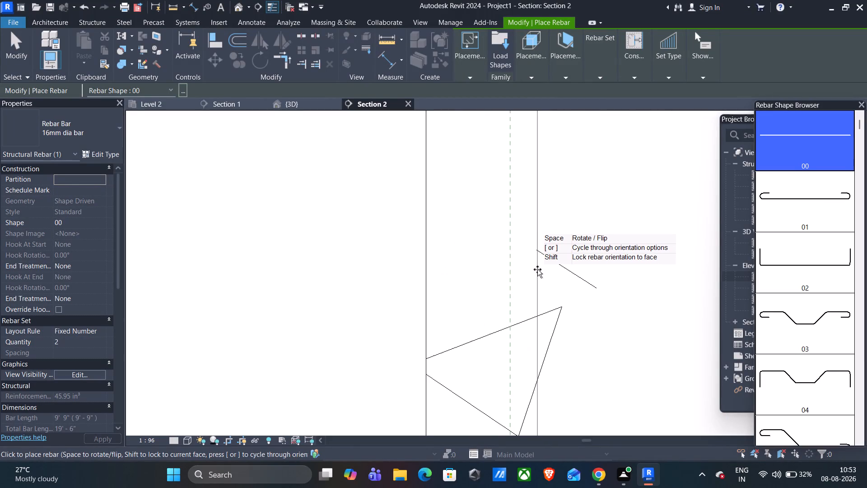
left_click(500, 272)
Place a vertical set of two 16 mm bars along the south-face cover of the southern end column.
scroll(500, 272, "down", 10)
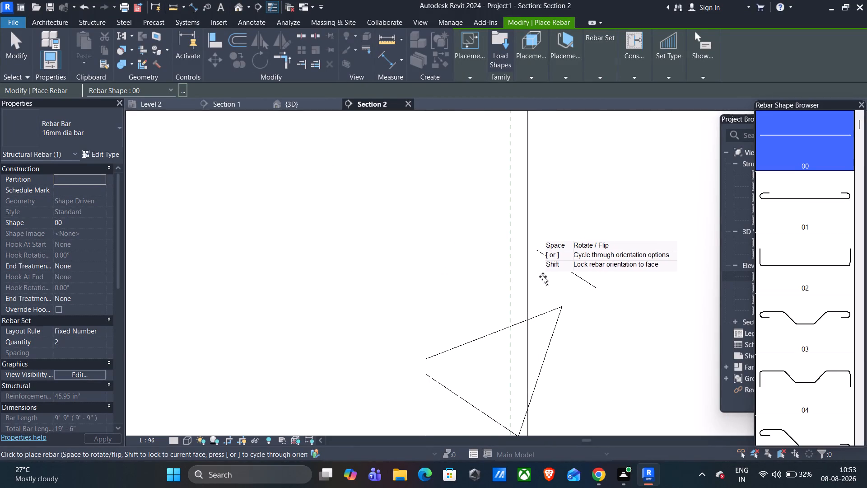
scroll(550, 274, "down", 9)
scroll(606, 272, "up", 1)
middle_click(606, 272)
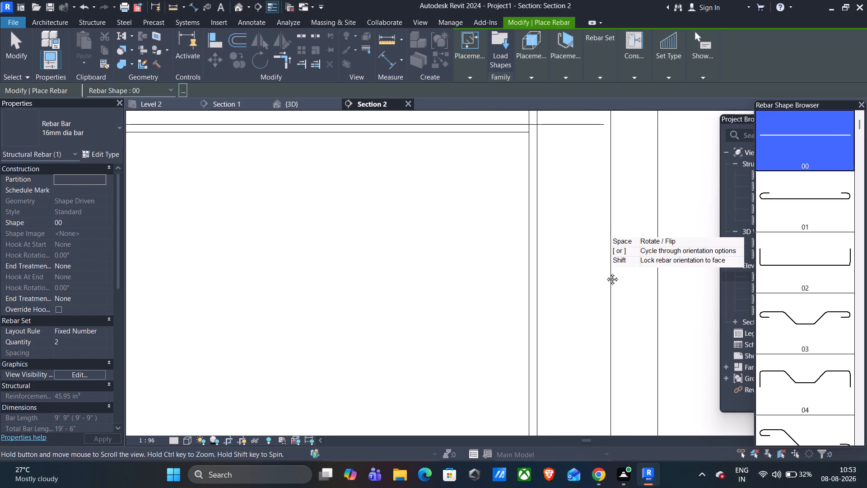
scroll(606, 272, "up", 16)
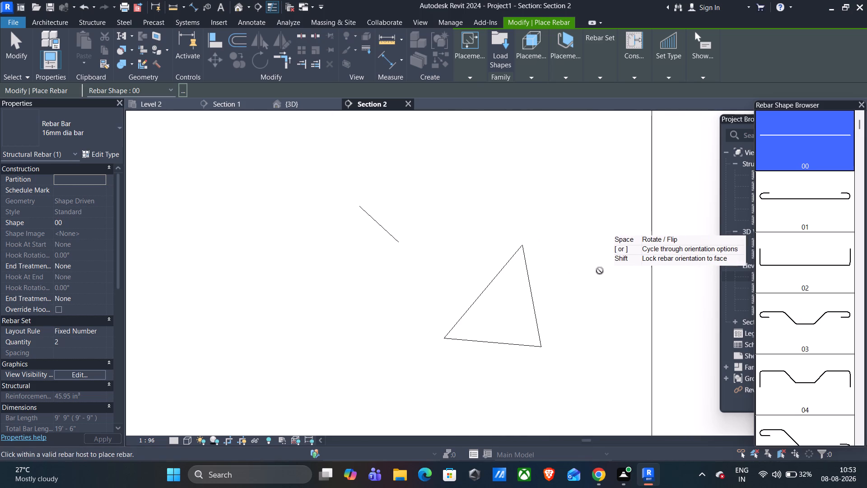
left_click(585, 272)
scroll(585, 272, "down", 12)
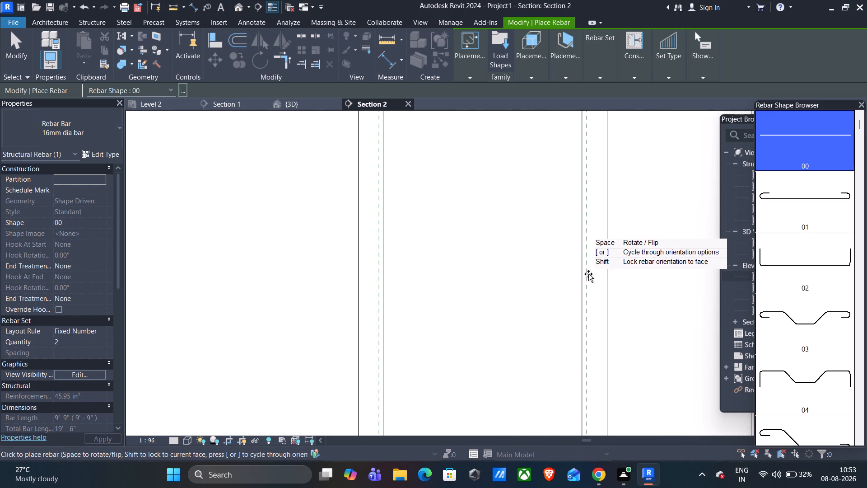
scroll(588, 274, "down", 14)
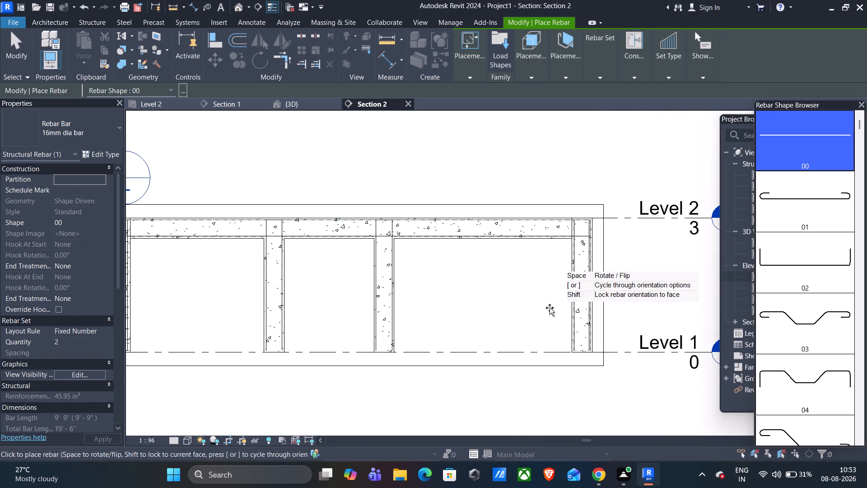
key("Escape")
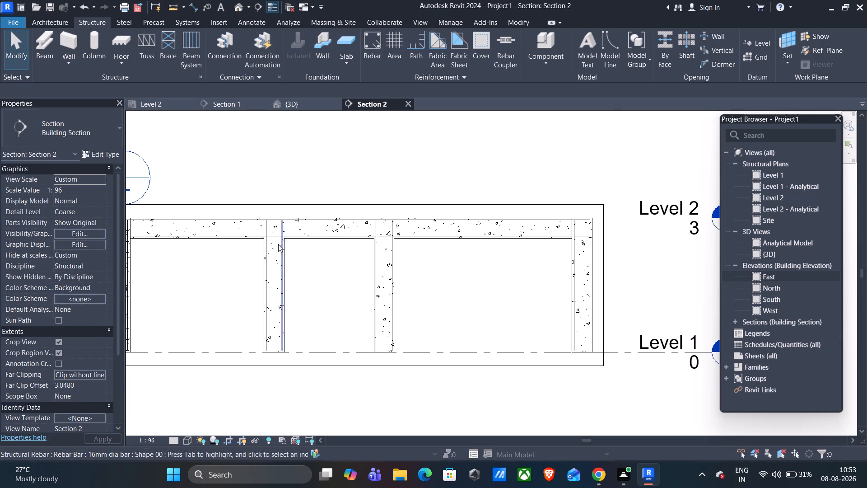
Start rebar placement for the Level 2 beam using stirrup shape T1 and the 8mm dia bar type.
left_click(211, 228)
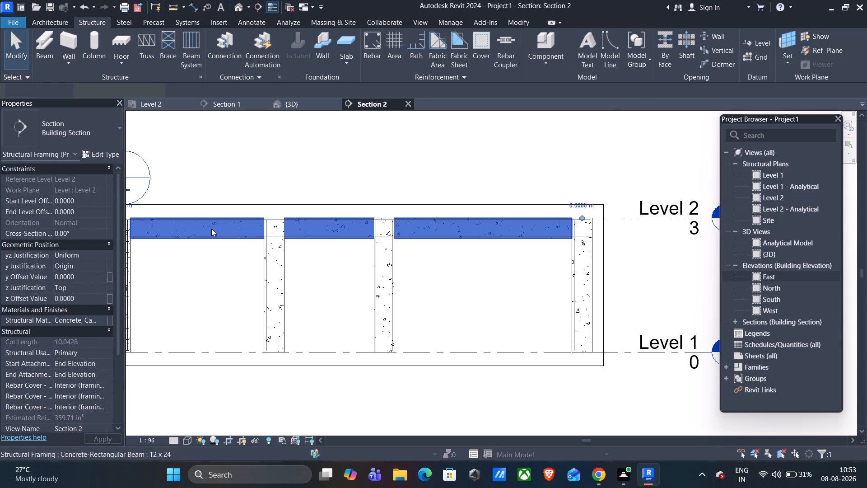
left_click(711, 47)
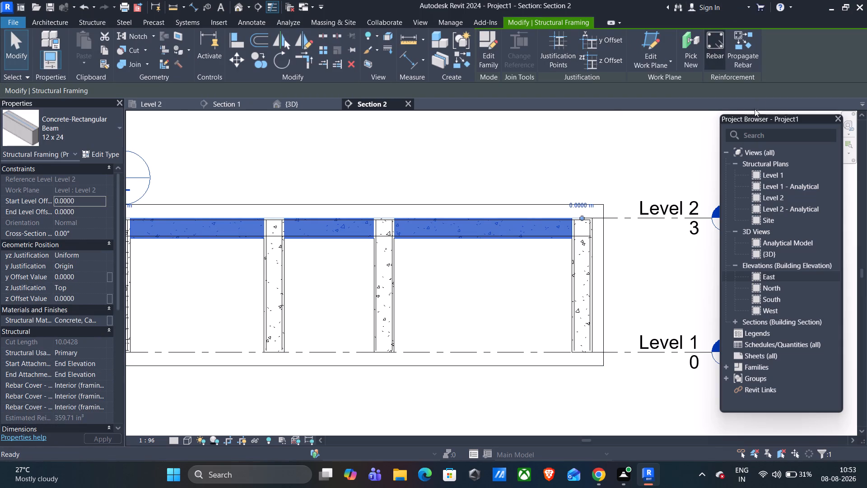
scroll(771, 181, "down", 7)
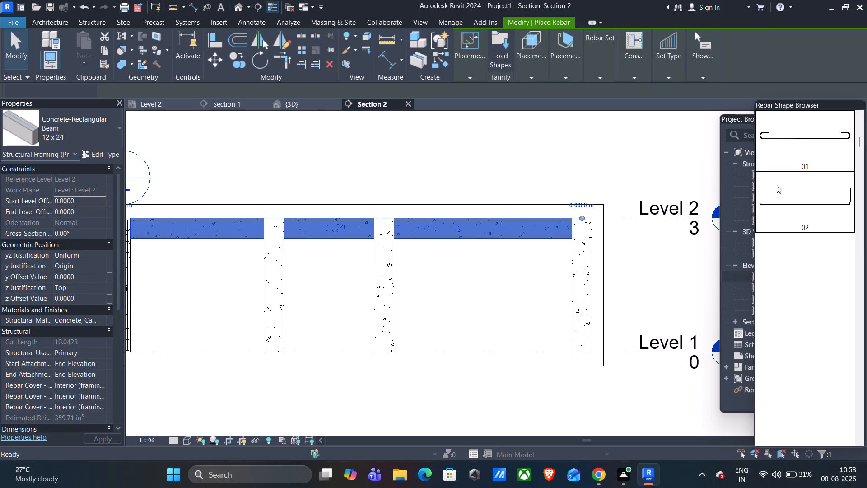
scroll(777, 185, "down", 20)
scroll(777, 185, "down", 17)
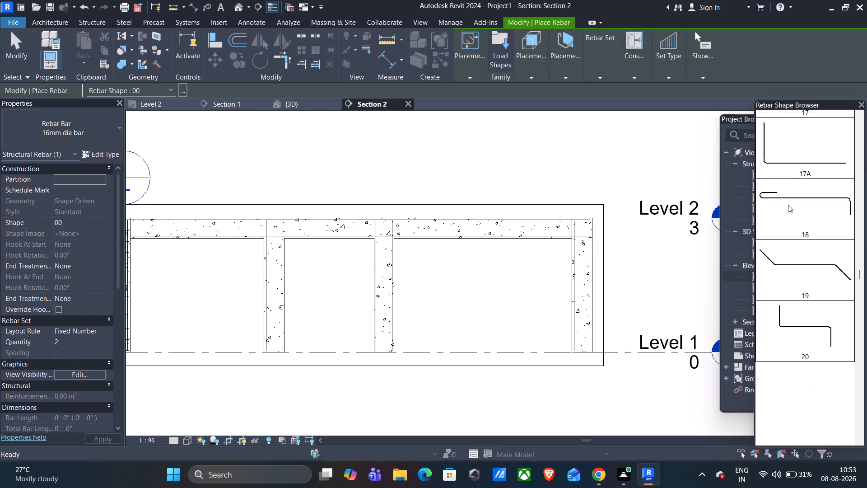
scroll(788, 205, "down", 20)
scroll(788, 205, "down", 16)
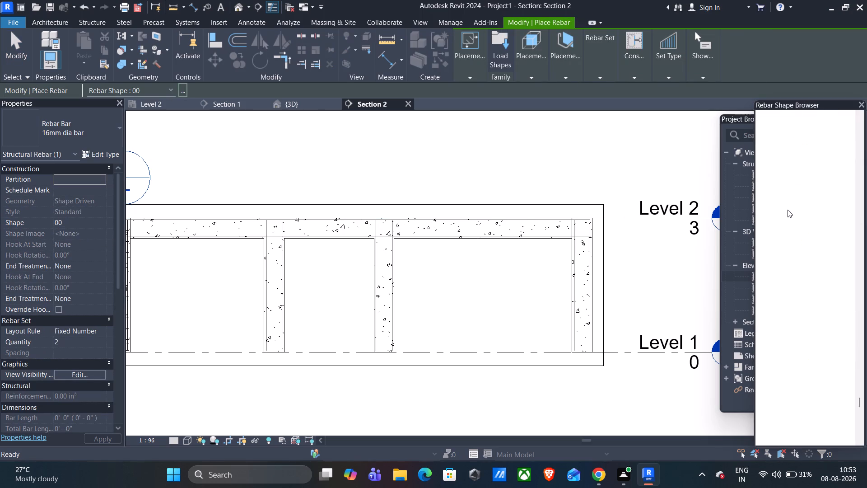
scroll(788, 210, "down", 1)
left_click(817, 163)
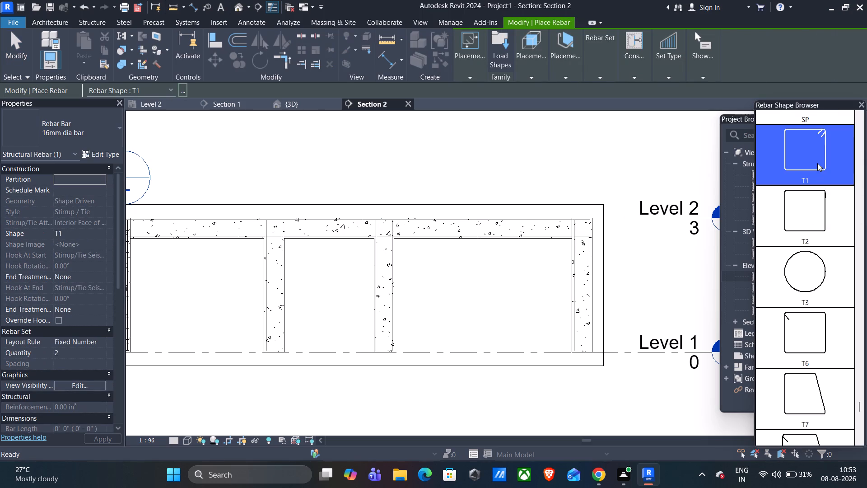
left_click(108, 128)
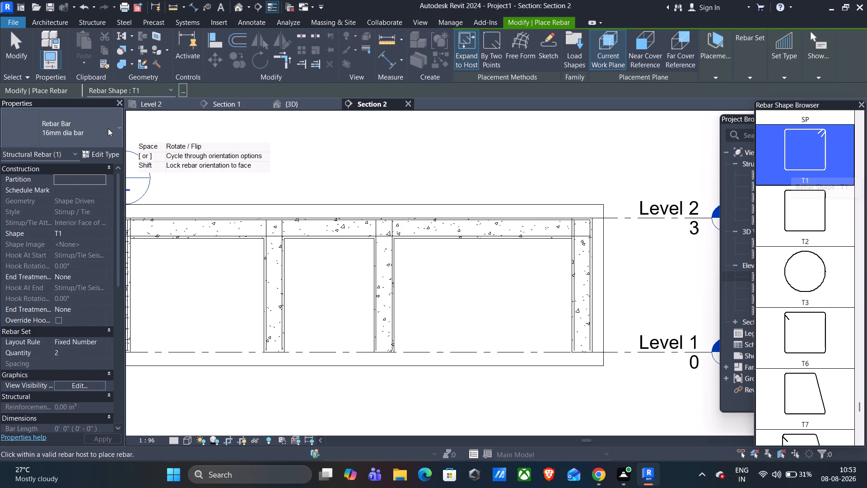
left_click(54, 185)
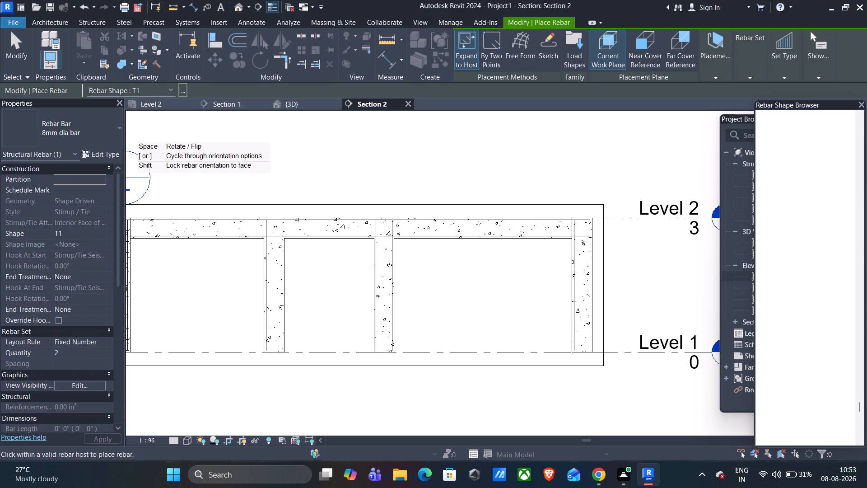
Place T1 stirrup sets across the beam in its southern, middle and northern spans with Maximum Spacing of 200 mm.
left_click(749, 66)
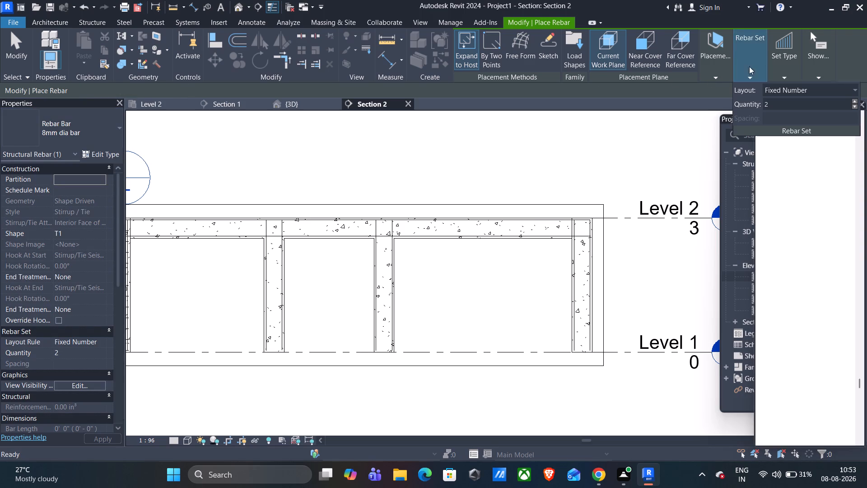
left_click(847, 88)
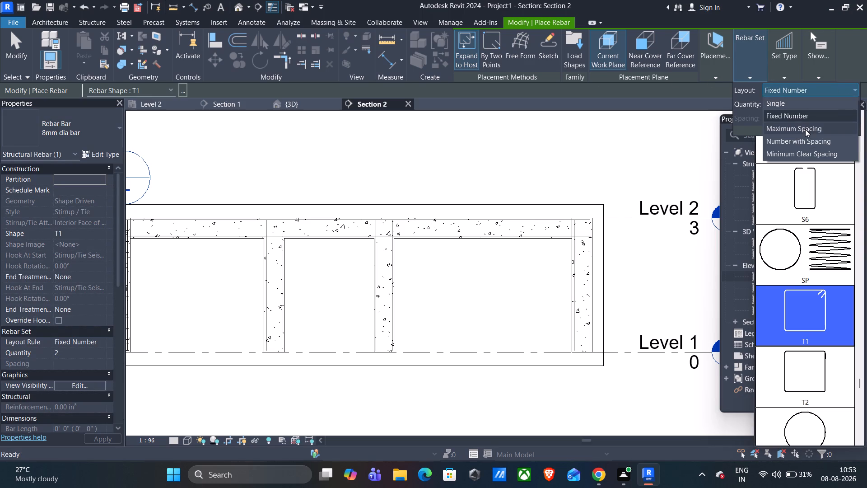
left_click(805, 129)
left_click_drag(804, 120, 764, 123)
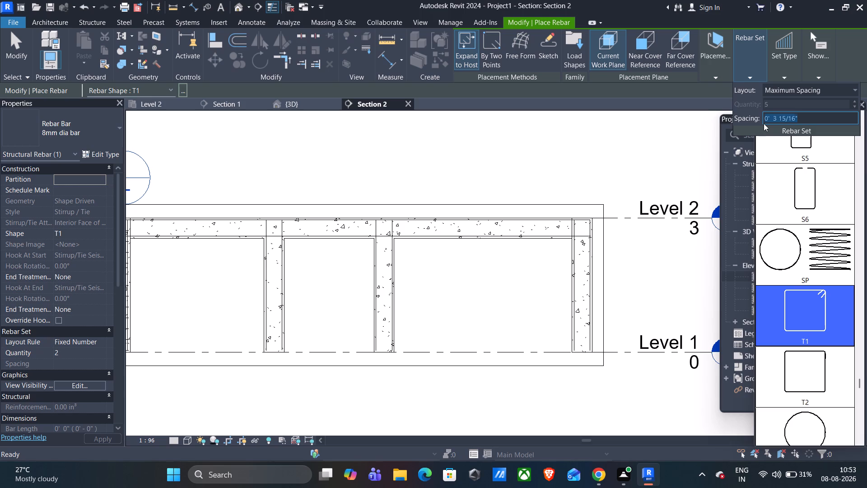
key("2")
type("00")
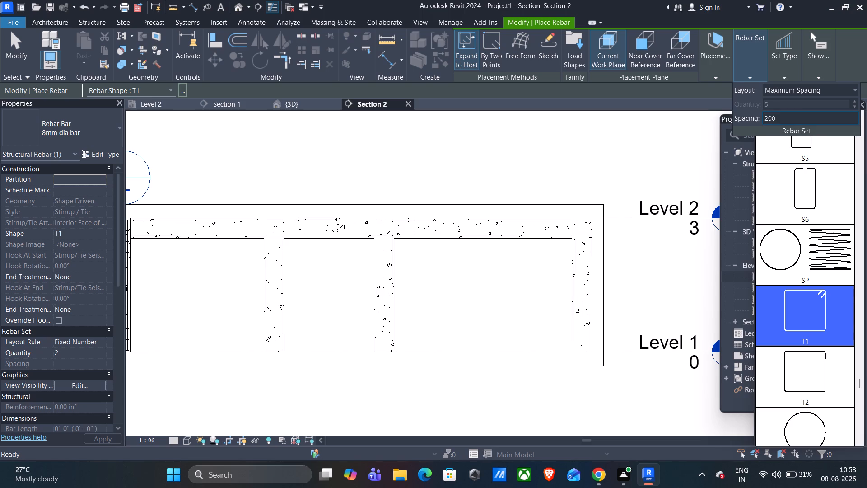
type("mm")
left_click(709, 75)
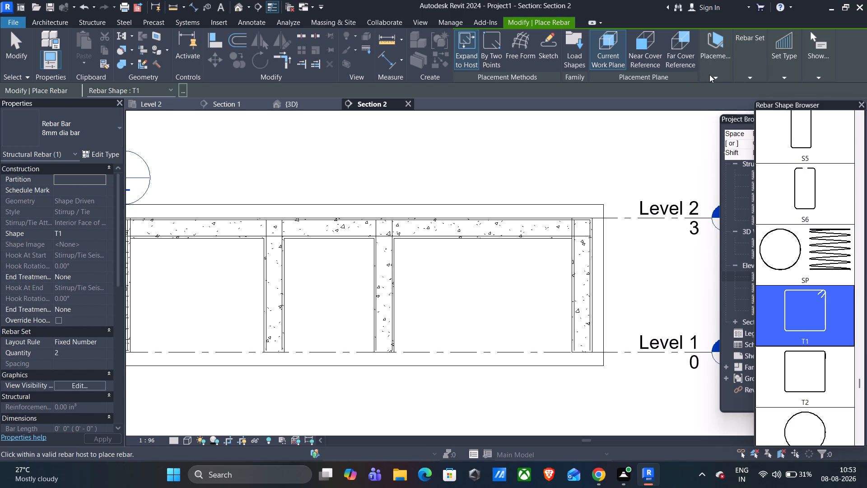
left_click(783, 94)
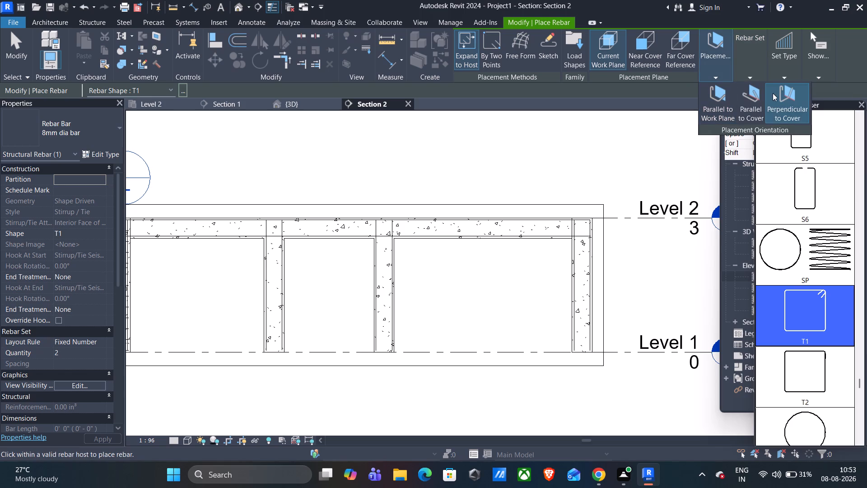
left_click(545, 227)
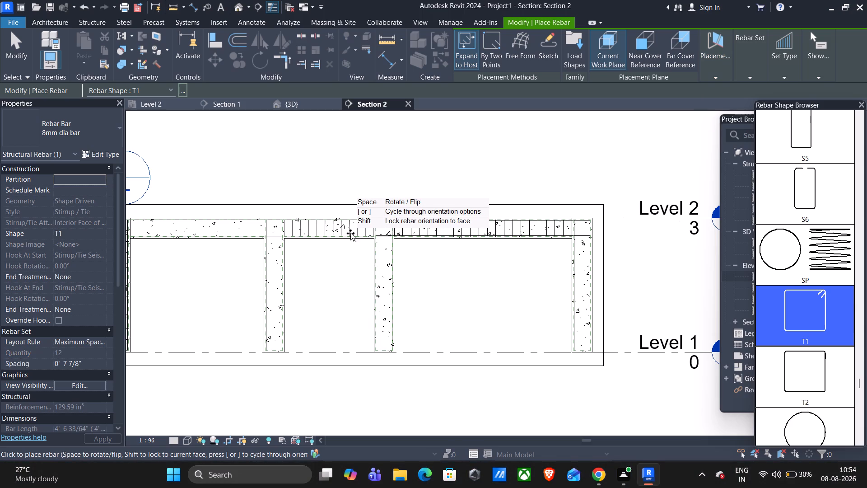
left_click(349, 232)
left_click(242, 229)
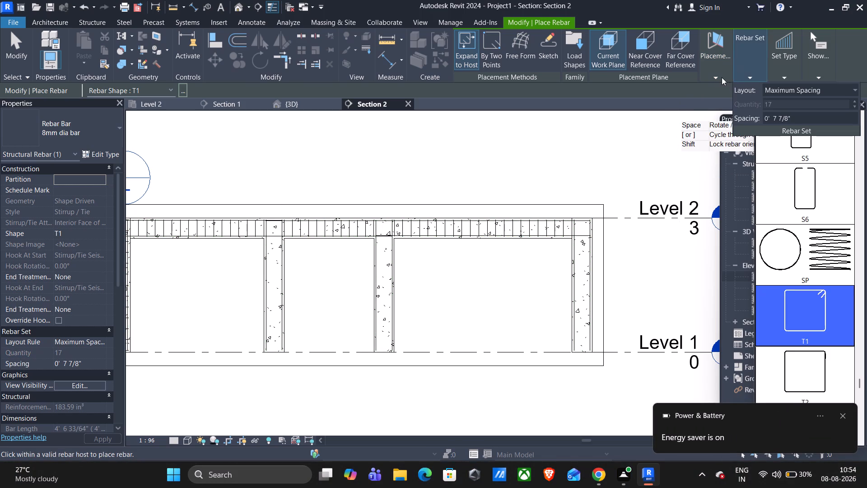
Place 8 mm T1 stirrups in the southern end column with a maximum spacing of 250 mm.
left_click(750, 73)
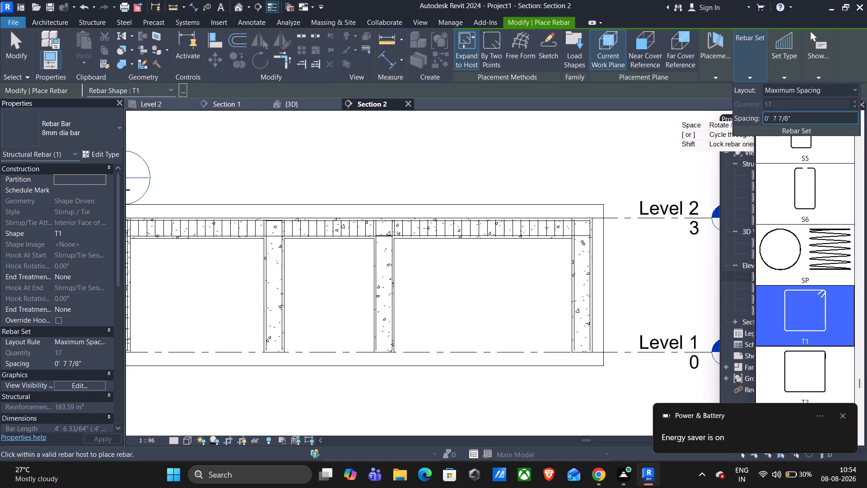
left_click_drag(803, 118, 762, 123)
type("250mm")
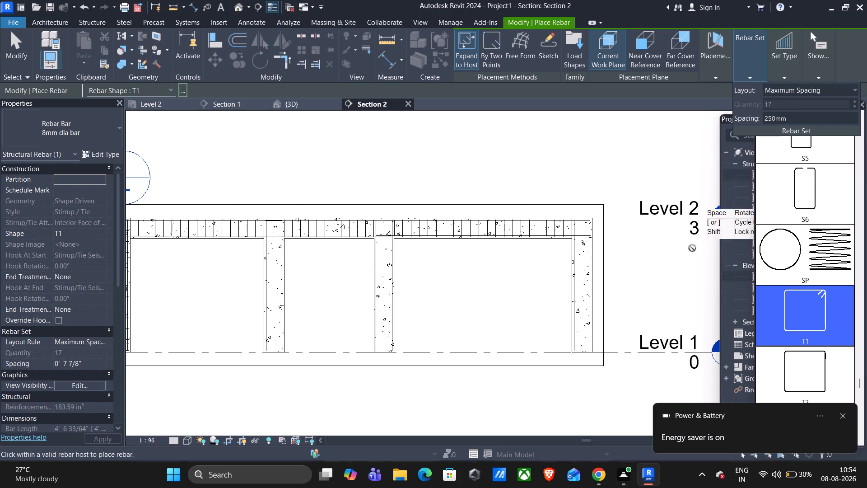
left_click(583, 277)
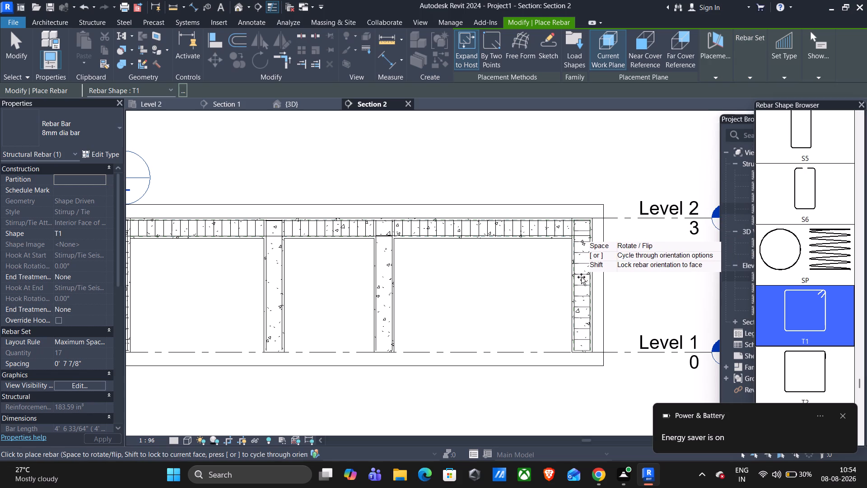
Place 8 mm T1 stirrup sets in the two intermediate columns with a maximum spacing of 250 mm and end rebar placement.
left_click(384, 292)
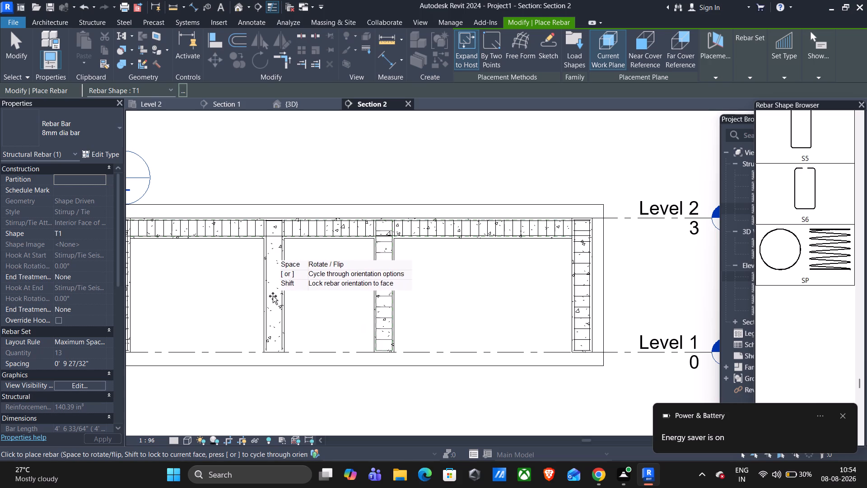
left_click(271, 297)
scroll(242, 295, "down", 3)
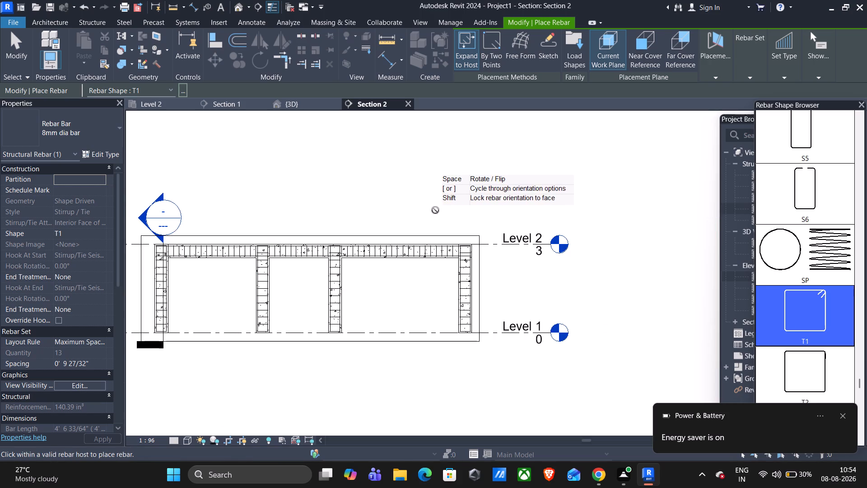
left_click(307, 107)
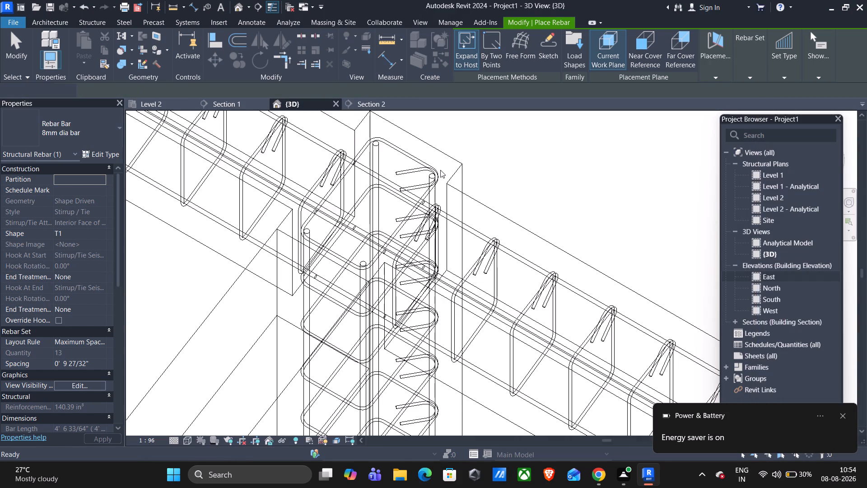
left_click(370, 102)
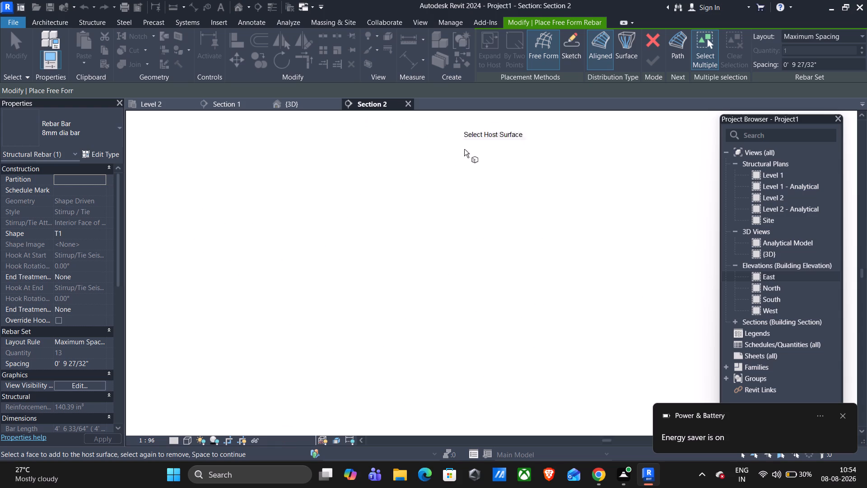
key("Escape")
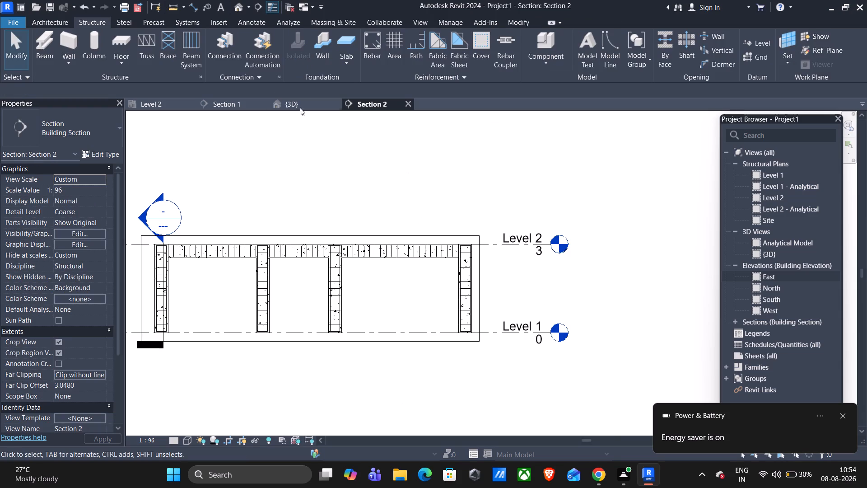
Examine the stirrups and bars in the perimeter beams and columns in the 3D view, along with the rest of the frame.
left_click(280, 99)
scroll(357, 175, "down", 3)
scroll(493, 176, "down", 2)
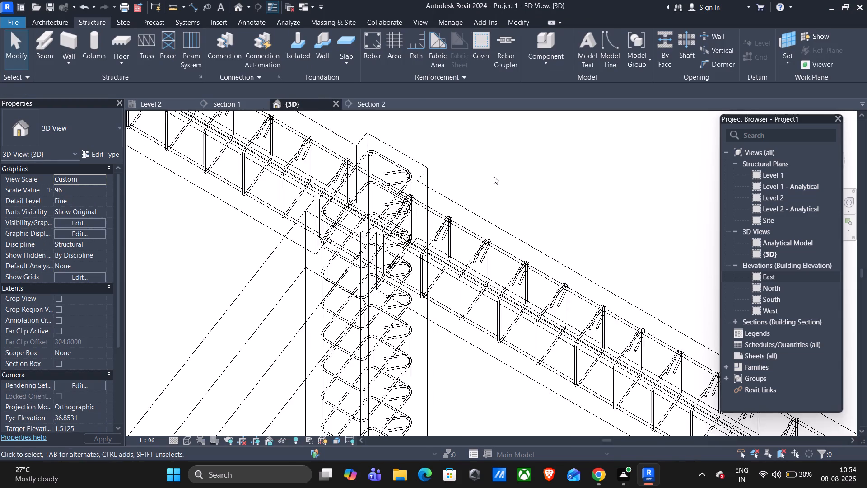
scroll(494, 176, "down", 12)
middle_click_drag(508, 271, 431, 206)
scroll(433, 208, "up", 1)
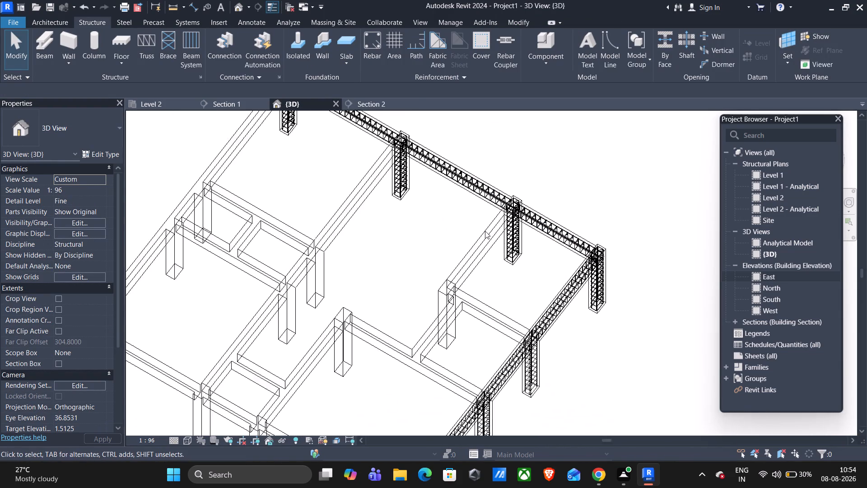
middle_click_drag(627, 349, 580, 200)
middle_click(580, 200)
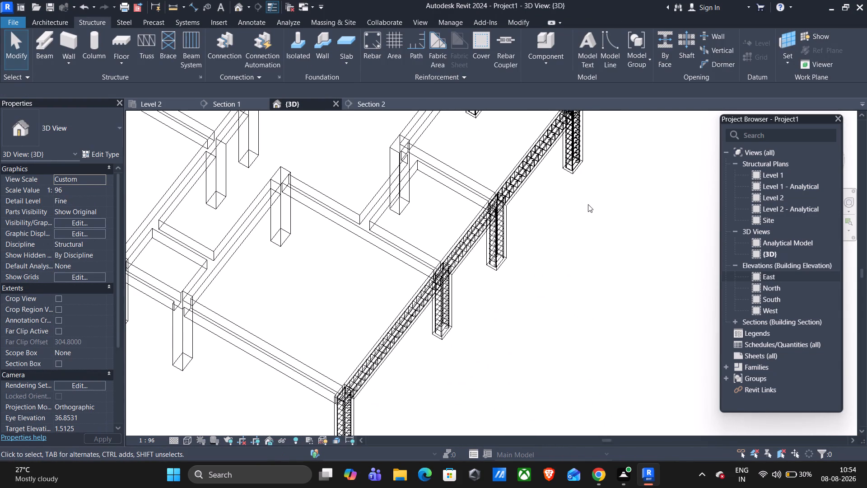
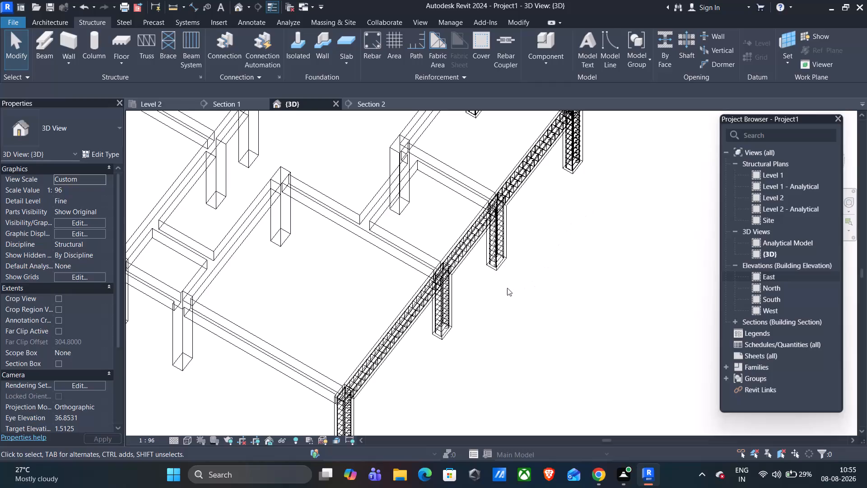
Look over the frame in the 3D view, and examine the whole framing layout in the Level 2 structural plan.
scroll(504, 272, "down", 4)
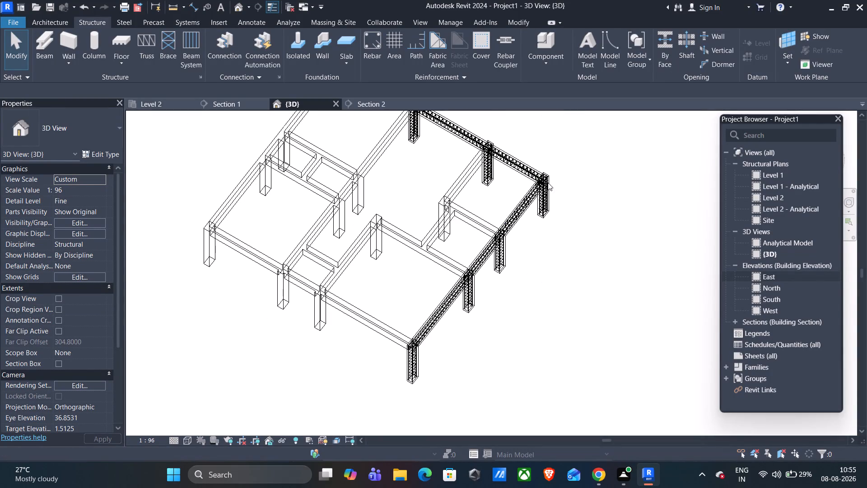
middle_click_drag(647, 318, 627, 346)
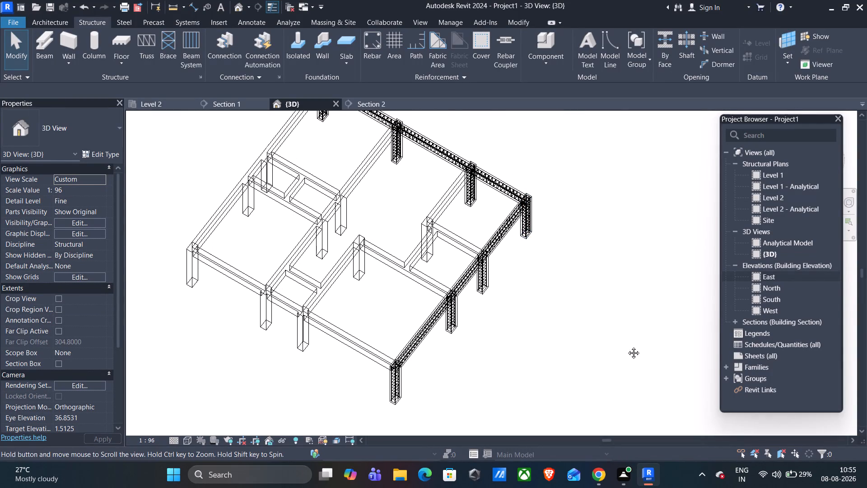
middle_click_drag(627, 346, 625, 351)
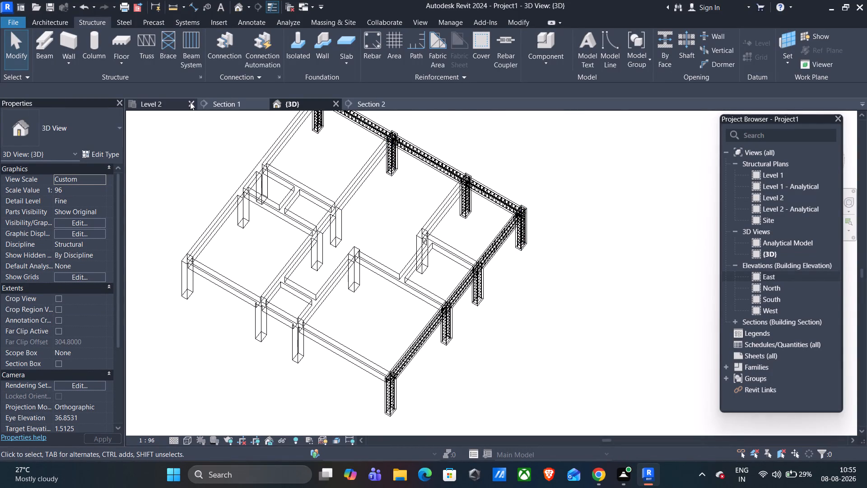
left_click(170, 103)
scroll(343, 206, "down", 11)
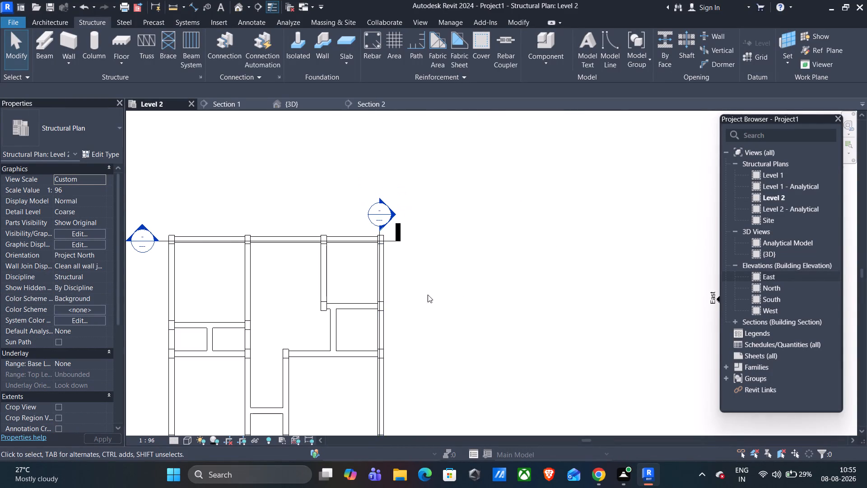
scroll(428, 295, "down", 2)
middle_click_drag(421, 286, 461, 238)
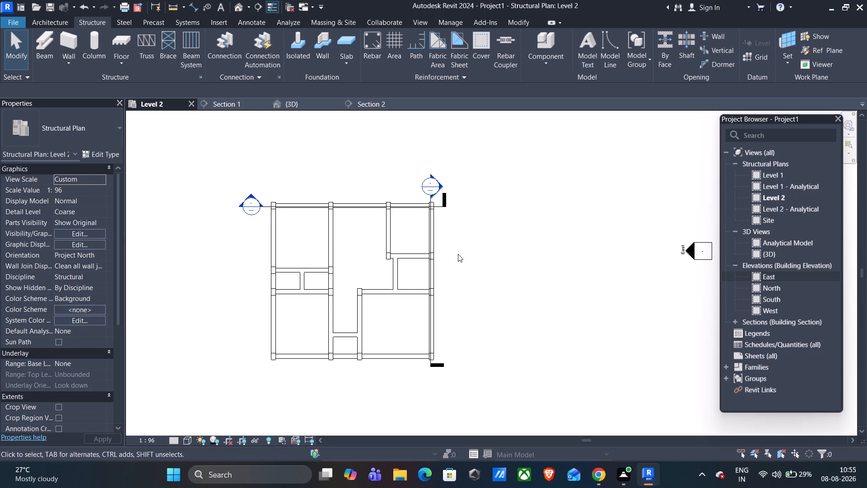
scroll(461, 251, "up", 2)
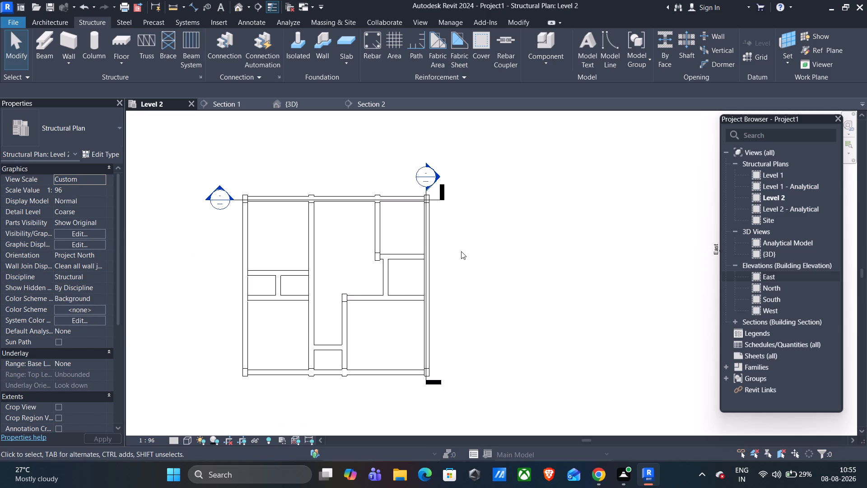
scroll(462, 251, "up", 3)
scroll(462, 251, "down", 4)
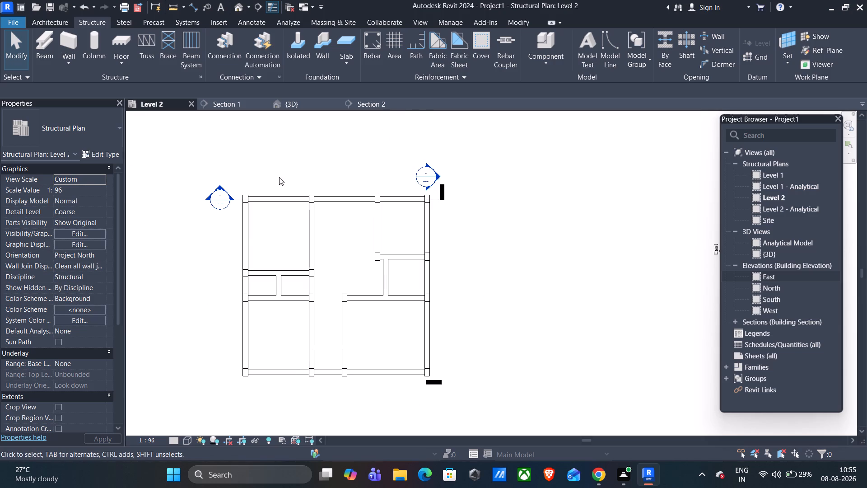
Save the project in the Documents folder under the name "strual analysis plan 1".
left_click(255, 5)
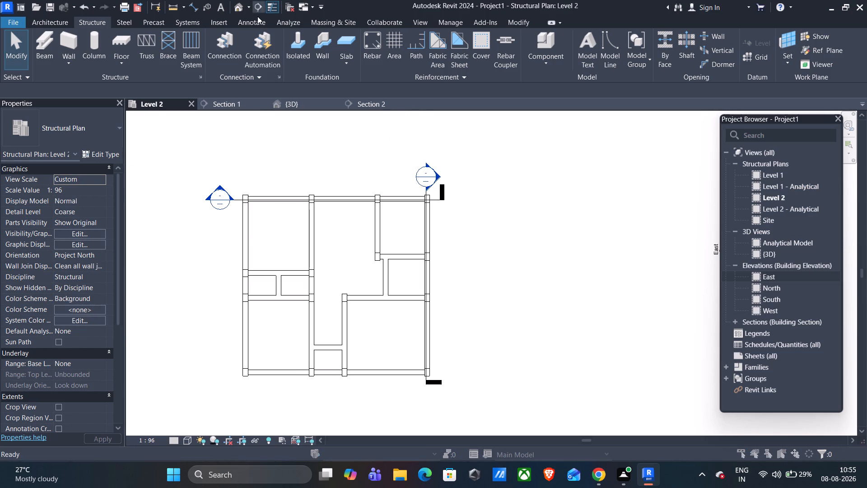
left_click(409, 211)
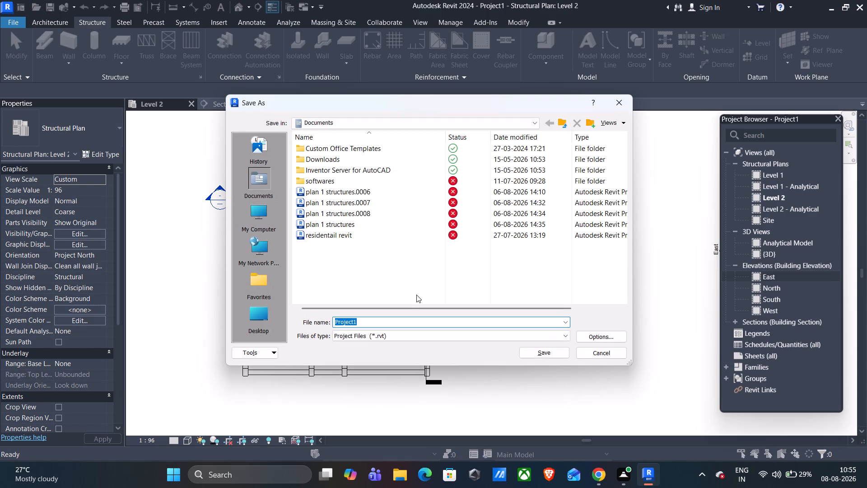
type("strua")
type("l analysis")
key("space")
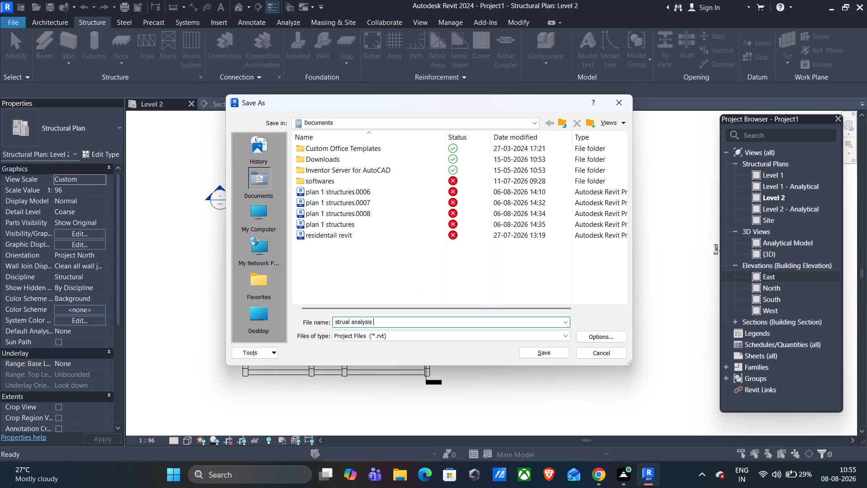
key("p")
type("lan")
key("space")
key("1")
left_click(552, 351)
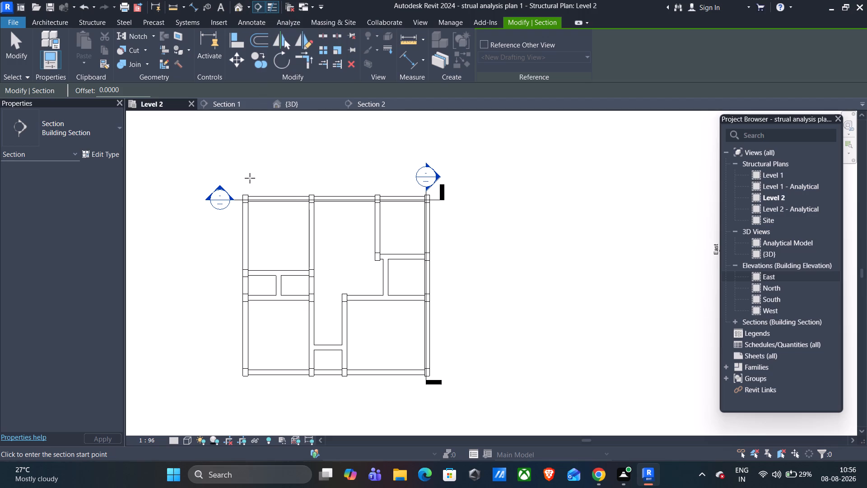
Draw a vertical building section along the western perimeter beam, from north of the frame to south of it, facing east.
left_click(255, 9)
scroll(241, 185, "up", 4)
left_click(247, 186)
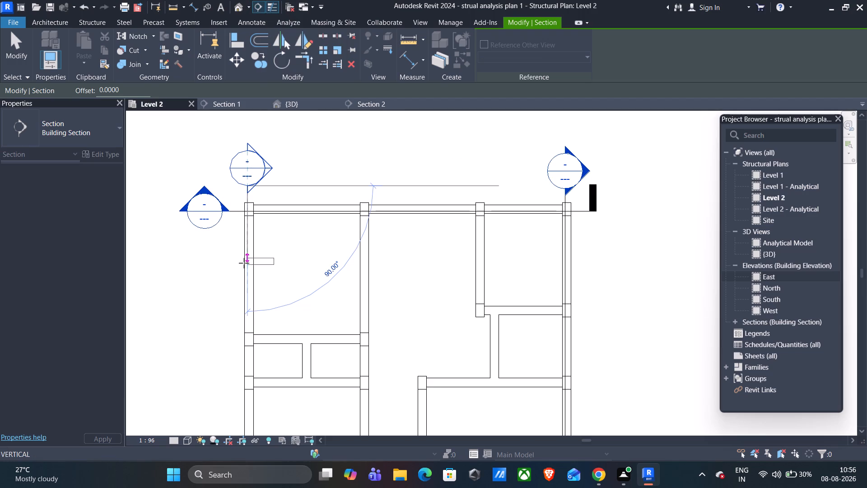
scroll(256, 301, "down", 7)
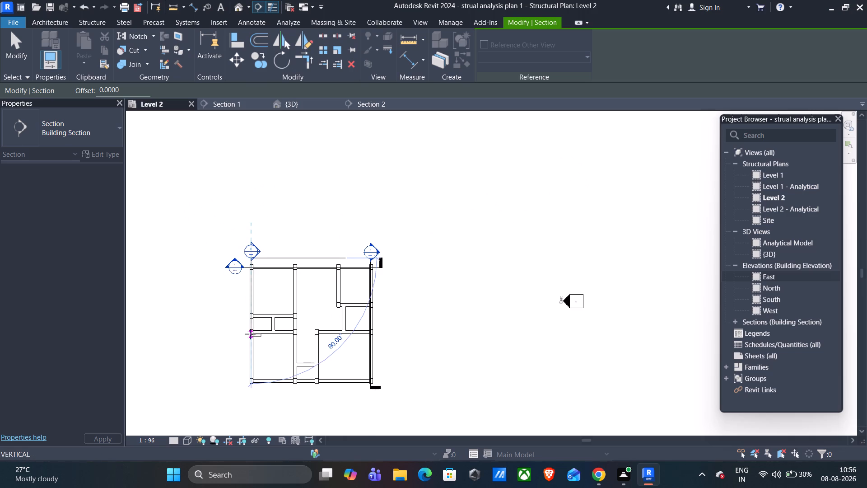
scroll(249, 392, "up", 4)
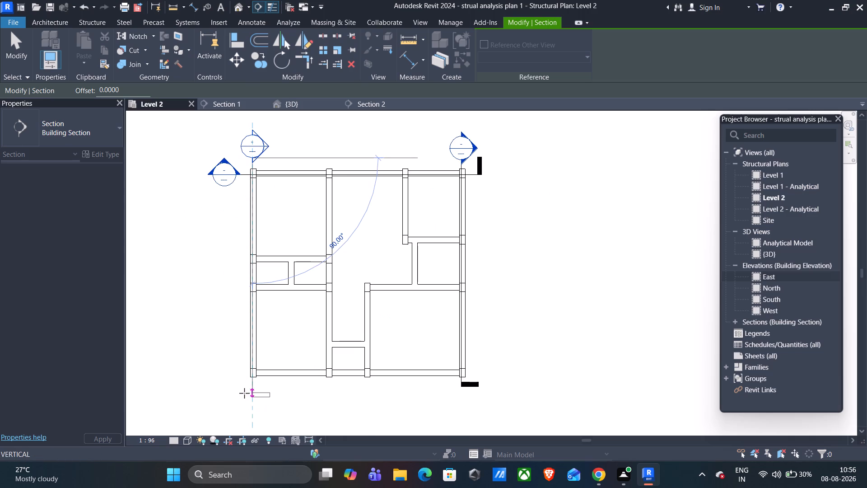
key("space")
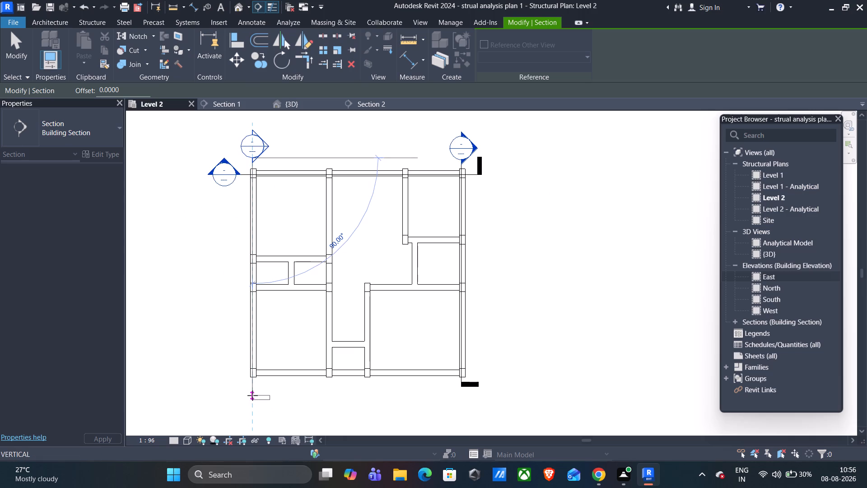
left_click(251, 399)
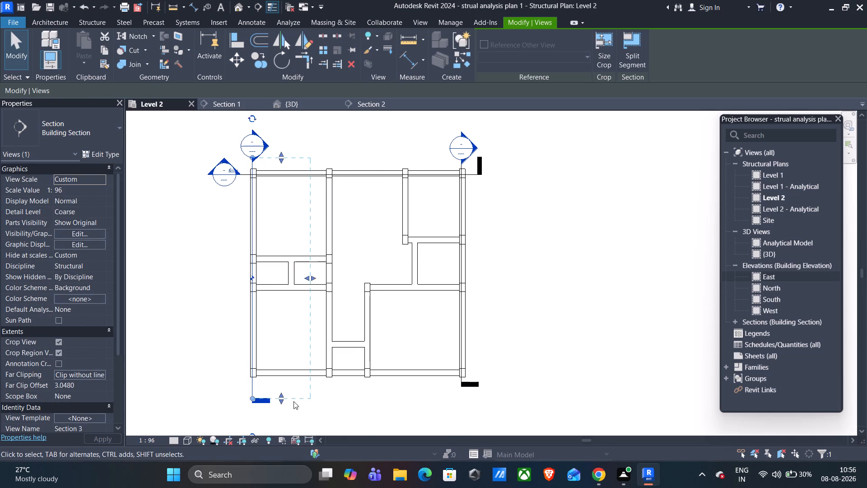
Remove the section head symbol from the north end of the new western section line.
key("space")
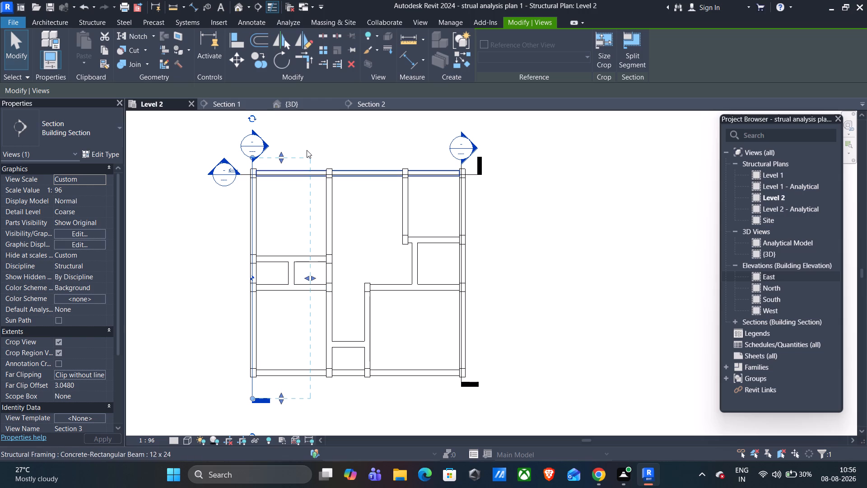
scroll(277, 177, "up", 1)
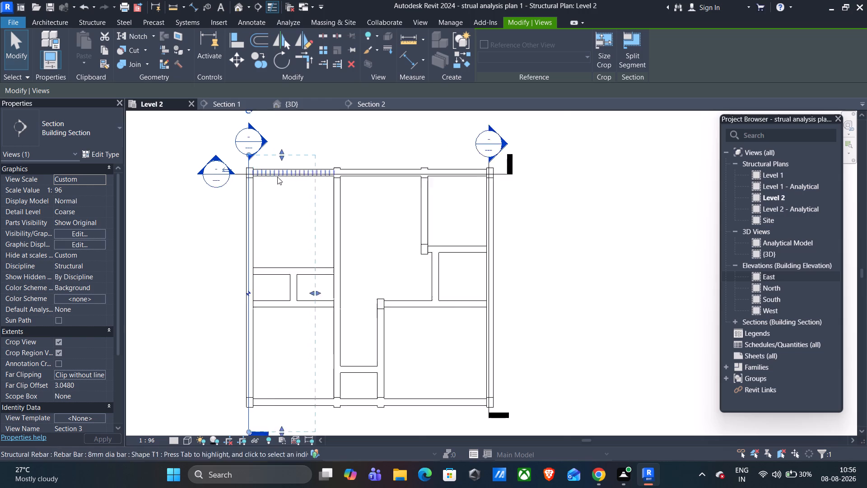
scroll(277, 177, "up", 2)
scroll(289, 285, "up", 1)
scroll(275, 270, "down", 2)
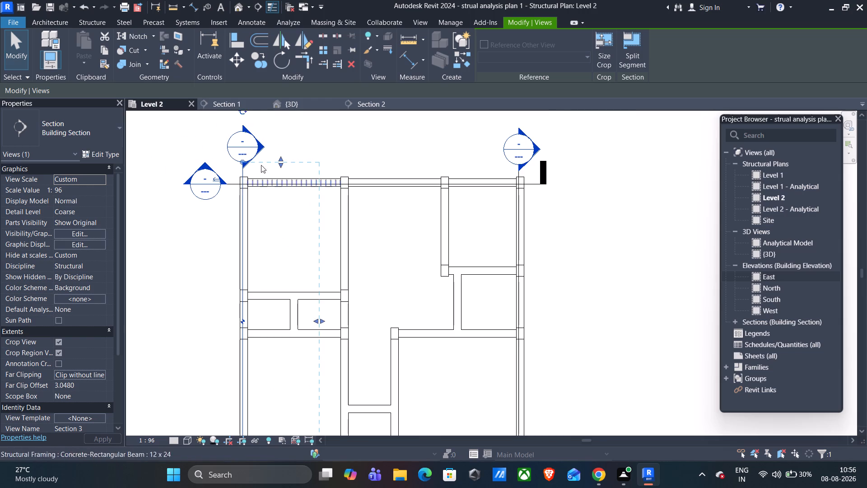
scroll(266, 139, "down", 2)
scroll(268, 138, "up", 1)
left_click(247, 116)
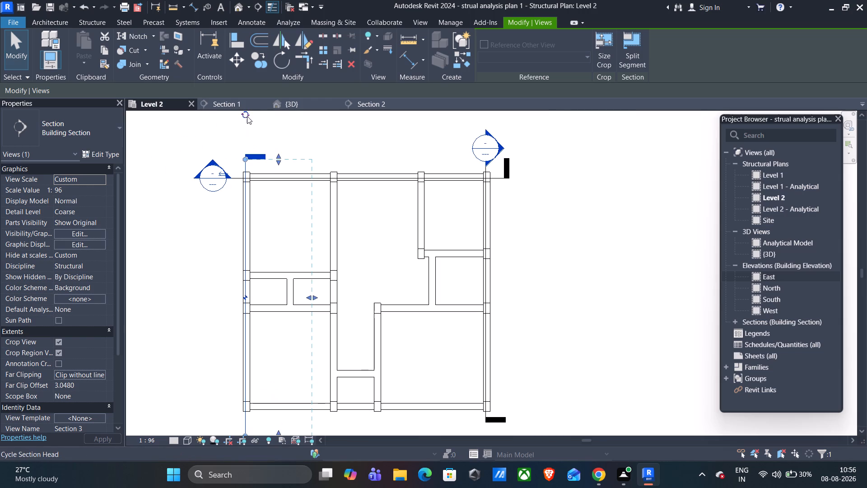
scroll(296, 216, "down", 1)
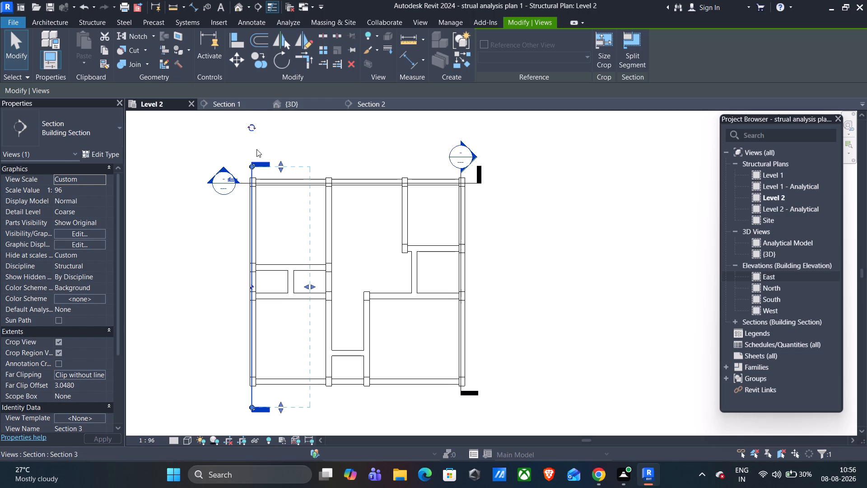
left_click(252, 128)
scroll(293, 351, "up", 1)
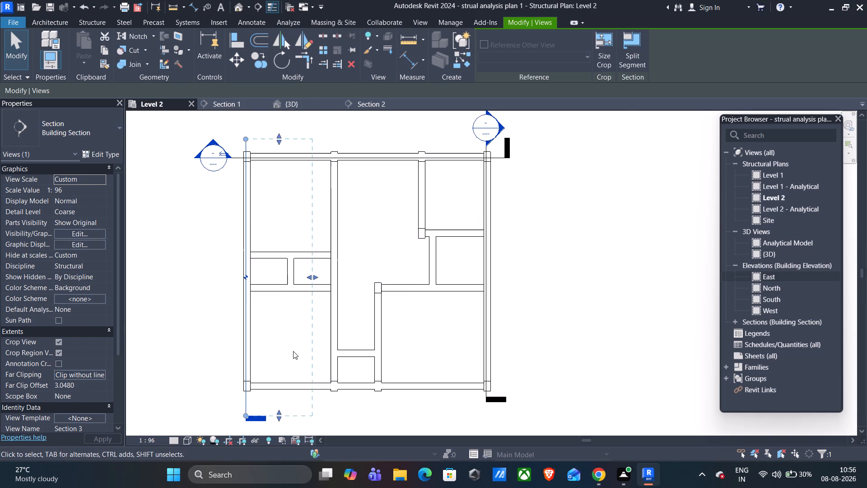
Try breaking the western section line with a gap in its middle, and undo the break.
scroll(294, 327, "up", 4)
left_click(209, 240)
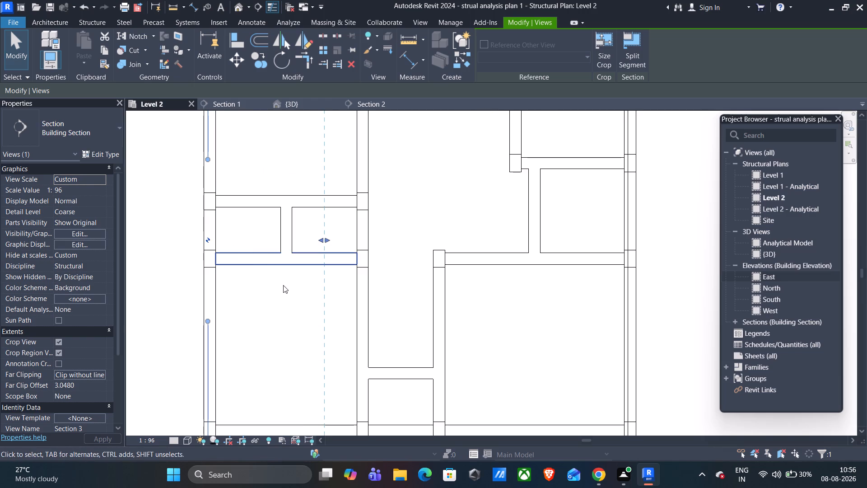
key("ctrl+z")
Shorten the western section's view depth to a far clip offset of about 1.41.
scroll(285, 286, "down", 5)
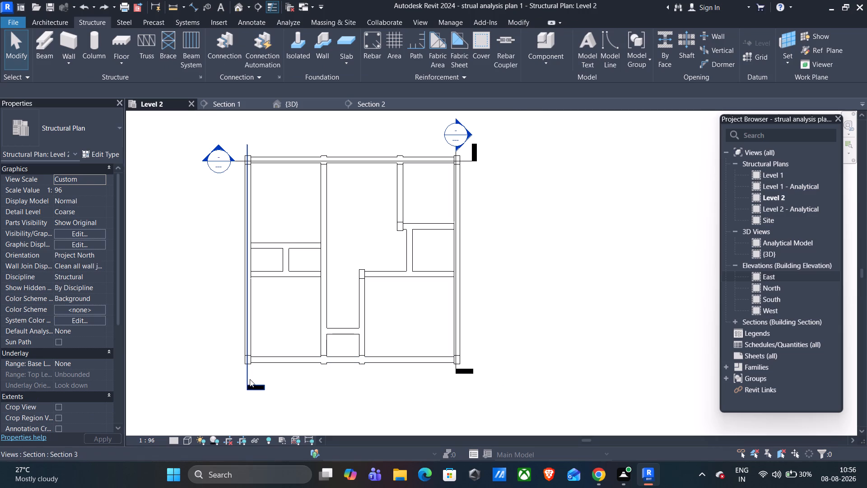
left_click(249, 378)
left_click_drag(308, 262, 298, 261)
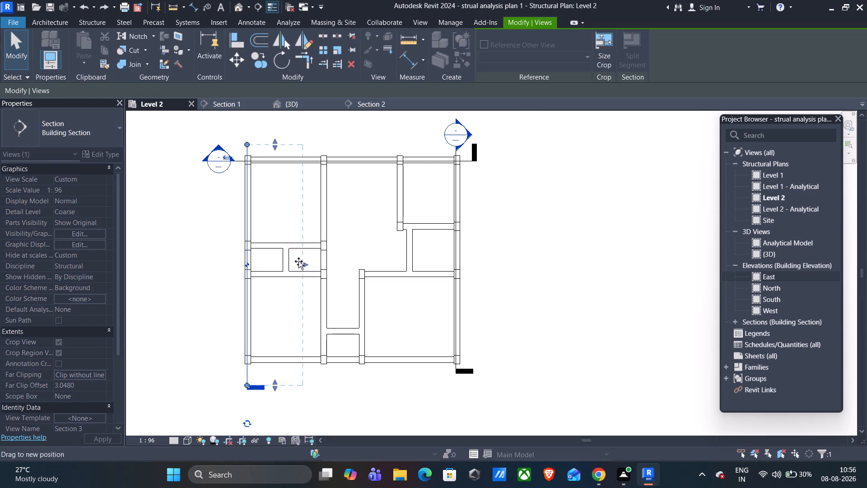
left_click_drag(298, 261, 284, 274)
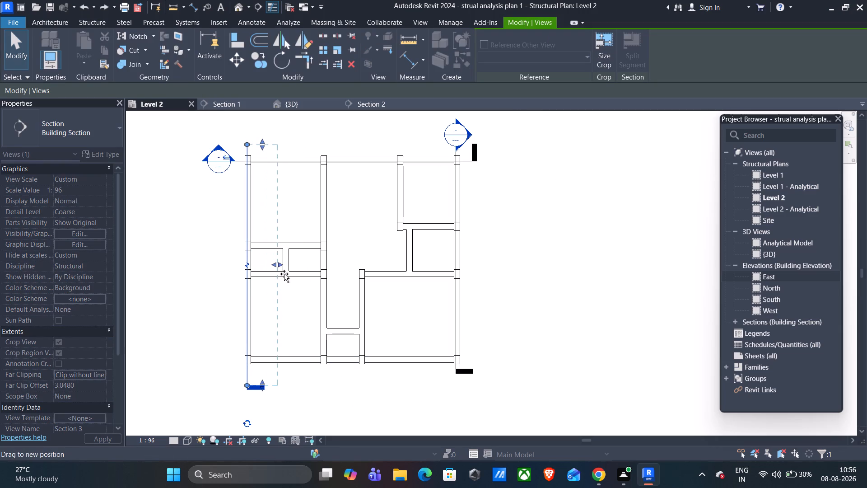
left_click_drag(284, 274, 277, 276)
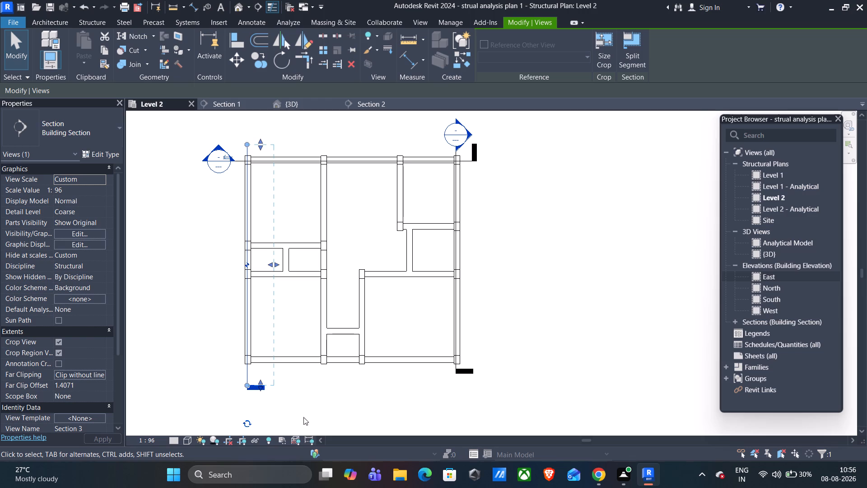
key("Escape")
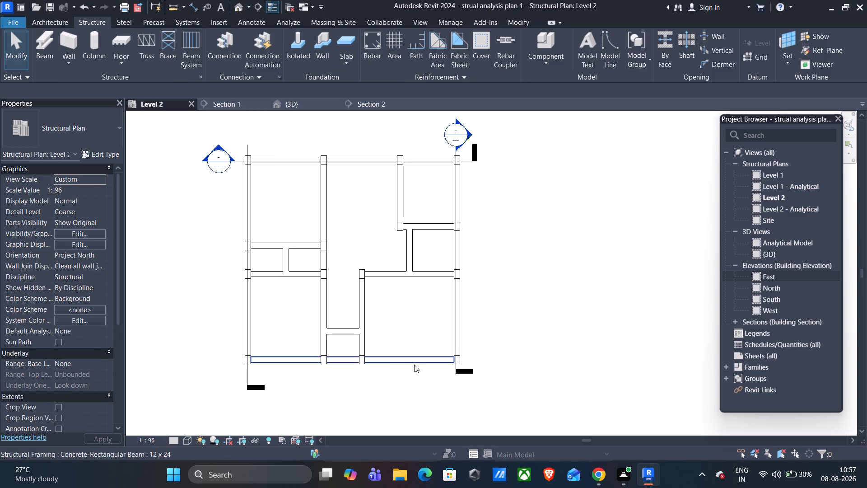
Undo the western section's view depth change and the removal of its head symbol.
left_click(247, 146)
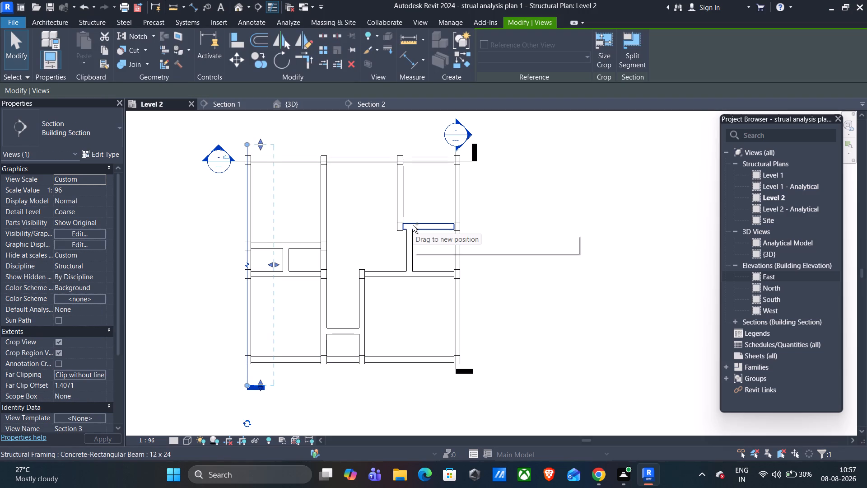
key("ctrl+z")
key("ctrl+z")
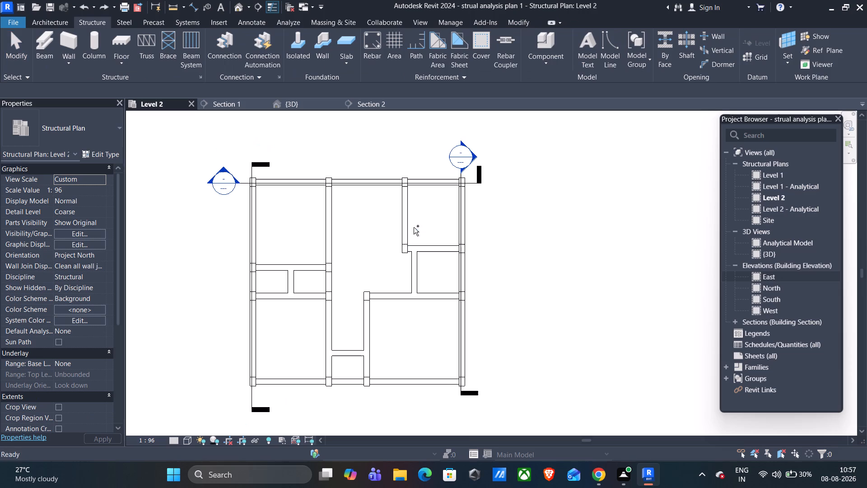
key("ctrl+z")
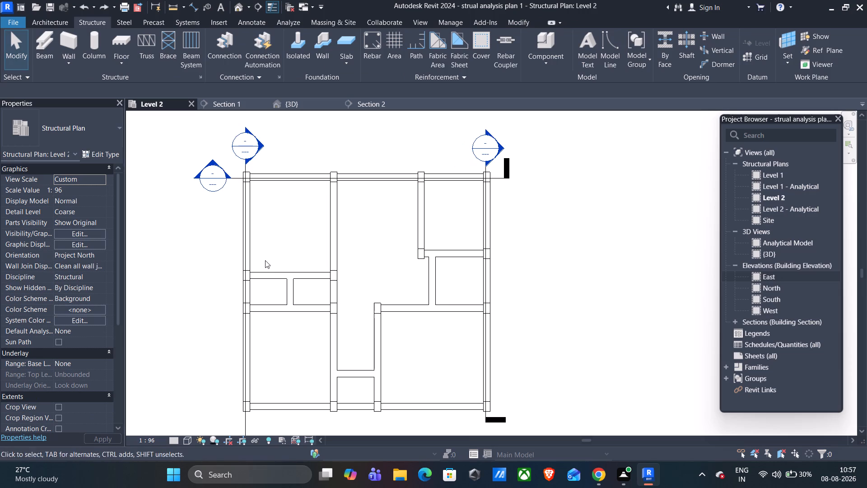
Shorten the western section's view depth to a far clip offset of about 1.57.
left_click(246, 162)
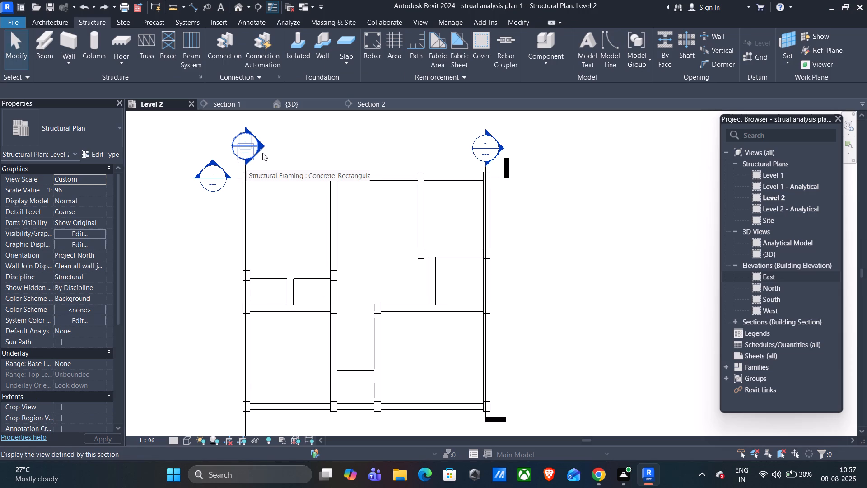
left_click(259, 145)
scroll(303, 323, "down", 2)
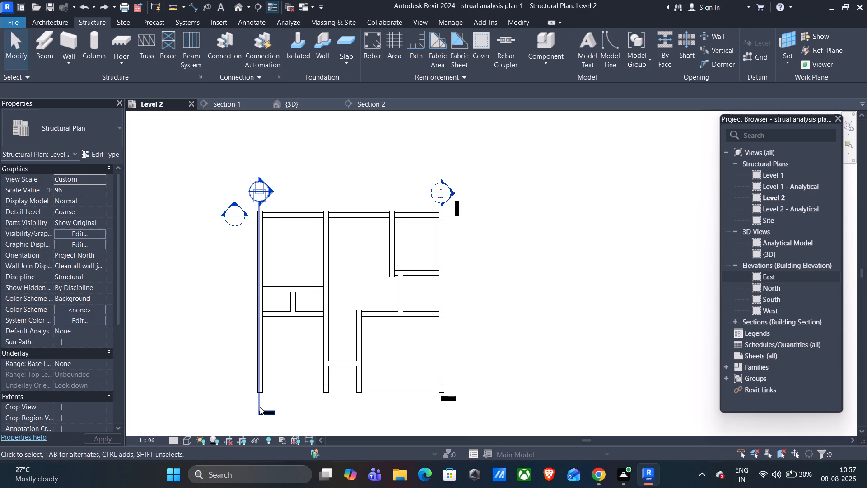
left_click(259, 407)
left_click_drag(306, 305, 282, 305)
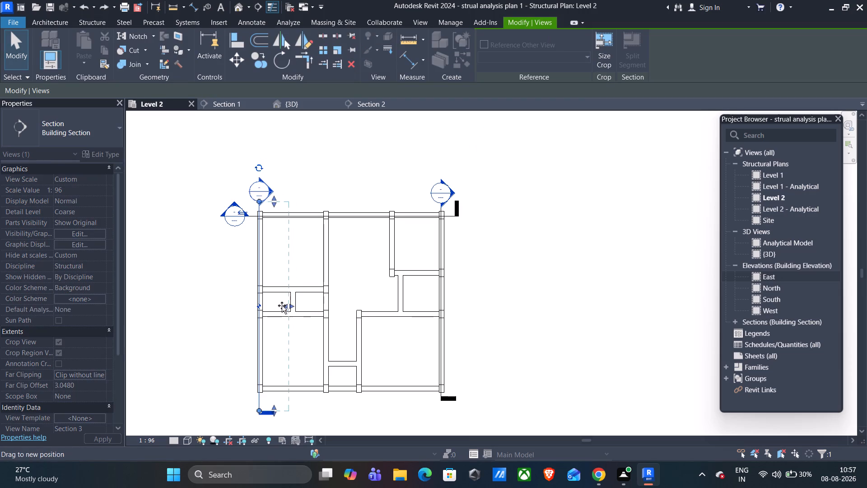
left_click_drag(282, 305, 281, 305)
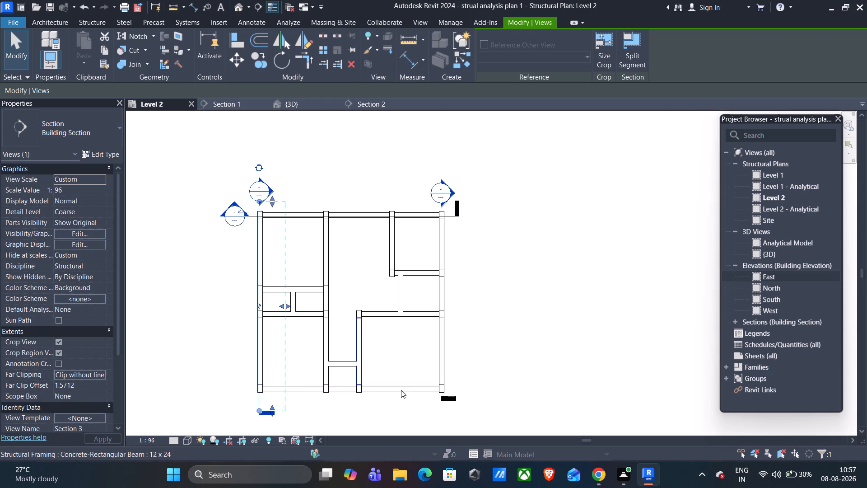
key("Escape")
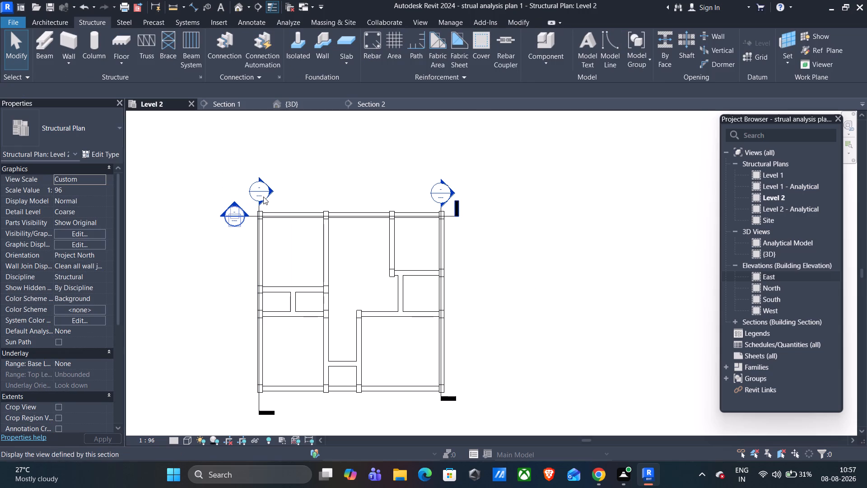
Open the view defined by the new western building section.
double_click(263, 197)
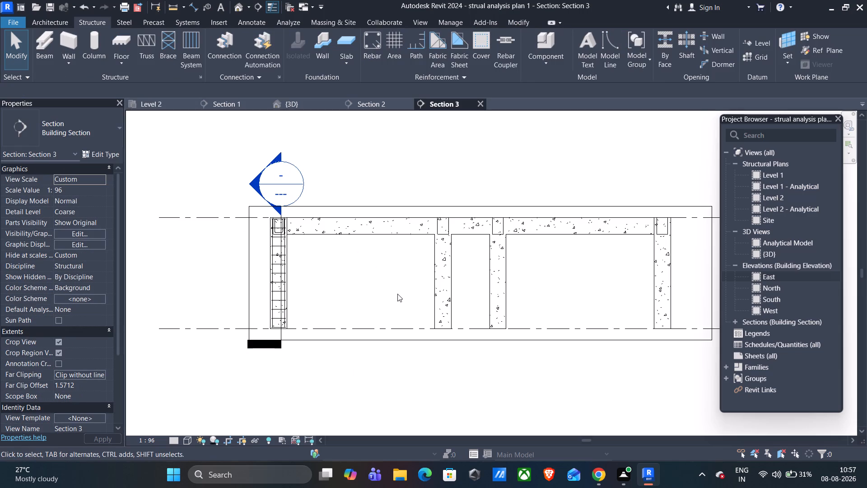
scroll(391, 291, "up", 3)
middle_click_drag(398, 290, 370, 290)
scroll(396, 290, "up", 1)
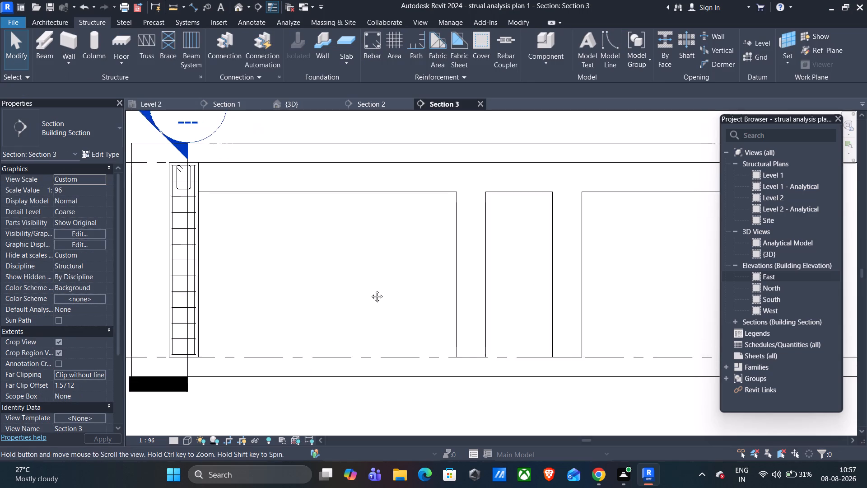
middle_click_drag(370, 290, 345, 289)
scroll(345, 289, "down", 2)
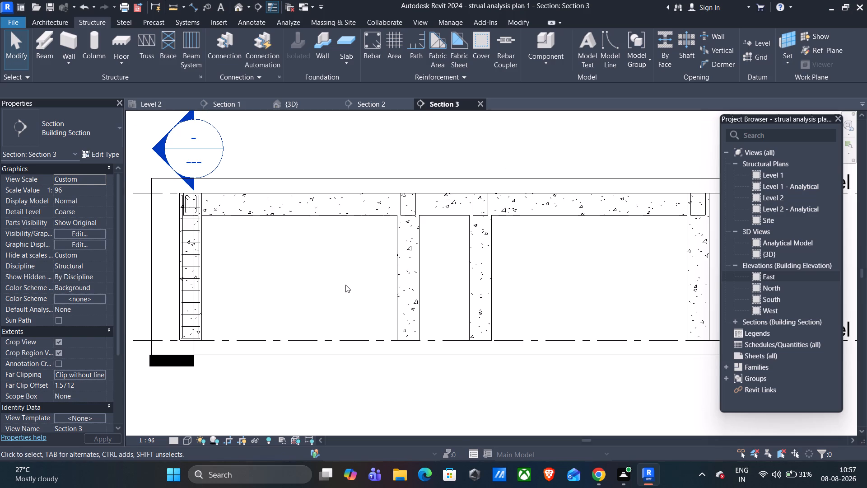
Start placing rebar in the western perimeter beam, parallel to the work plane, with a fixed number layout of 2 bars.
left_click(356, 213)
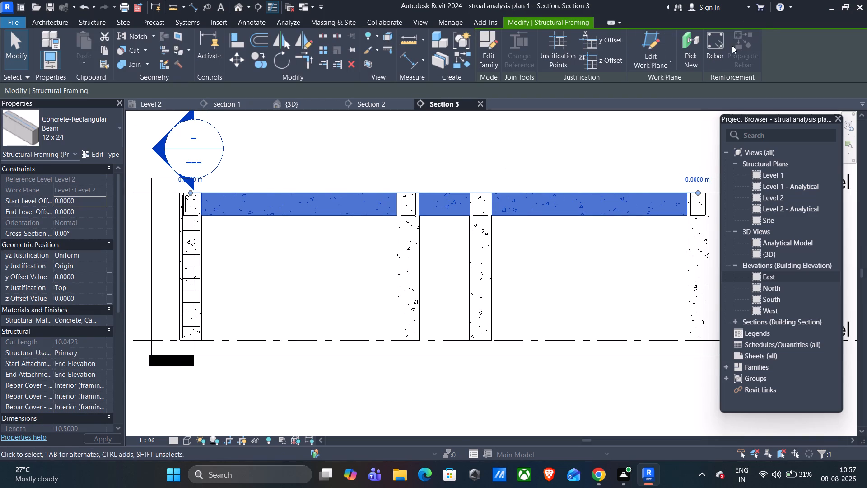
left_click(718, 45)
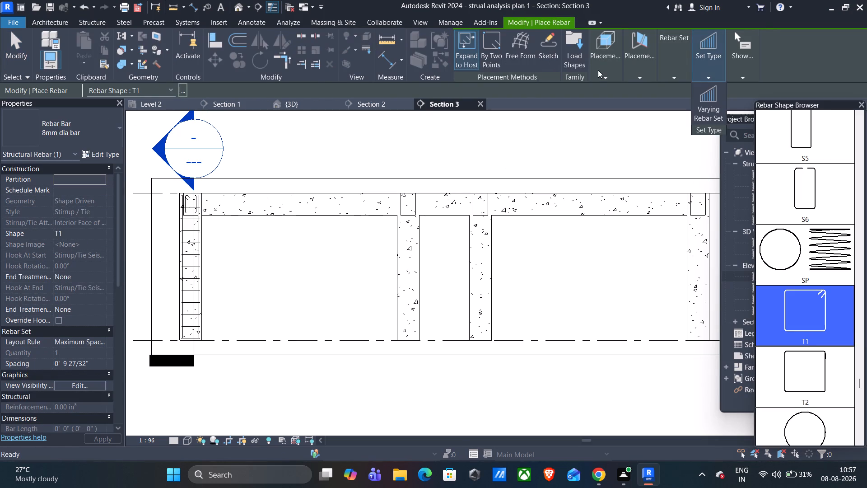
left_click(635, 70)
left_click(638, 96)
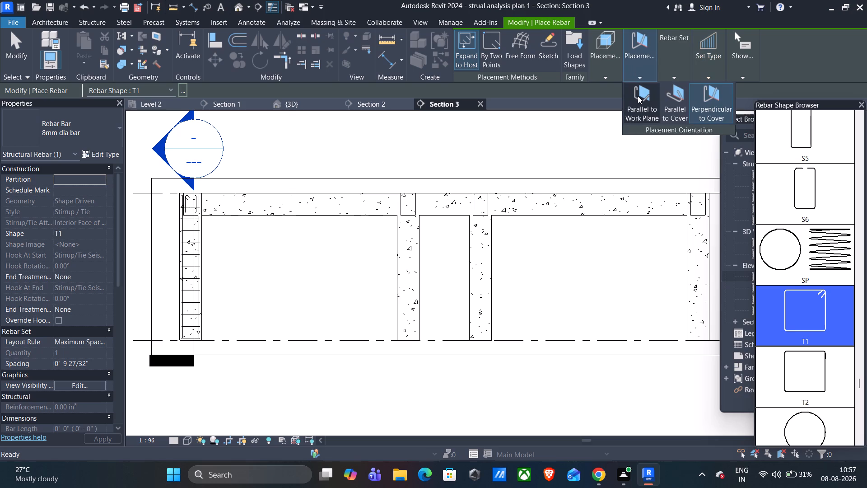
left_click(679, 76)
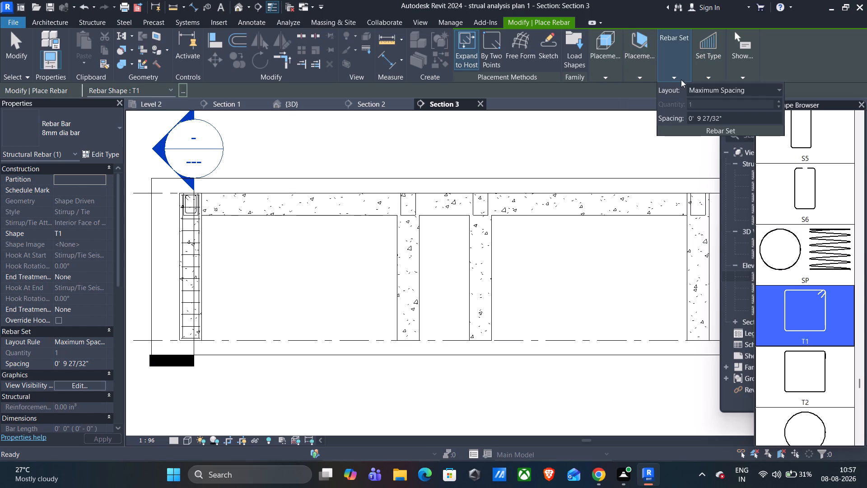
left_click(728, 92)
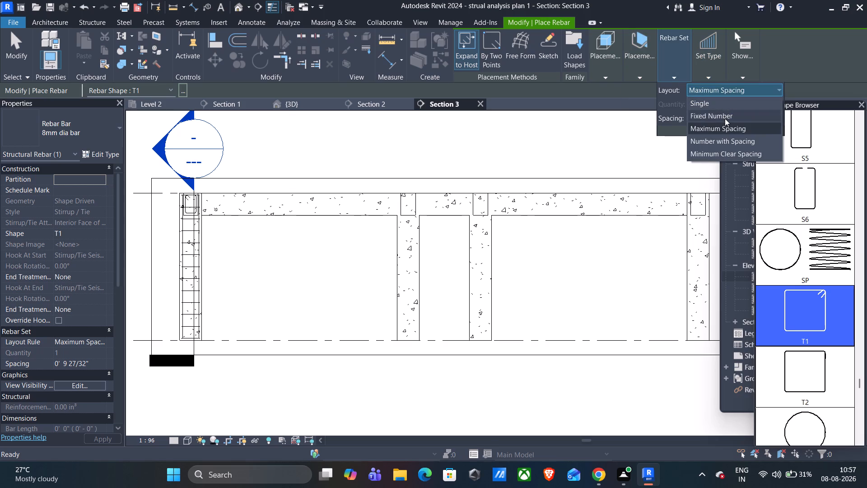
left_click(725, 118)
left_click(727, 104)
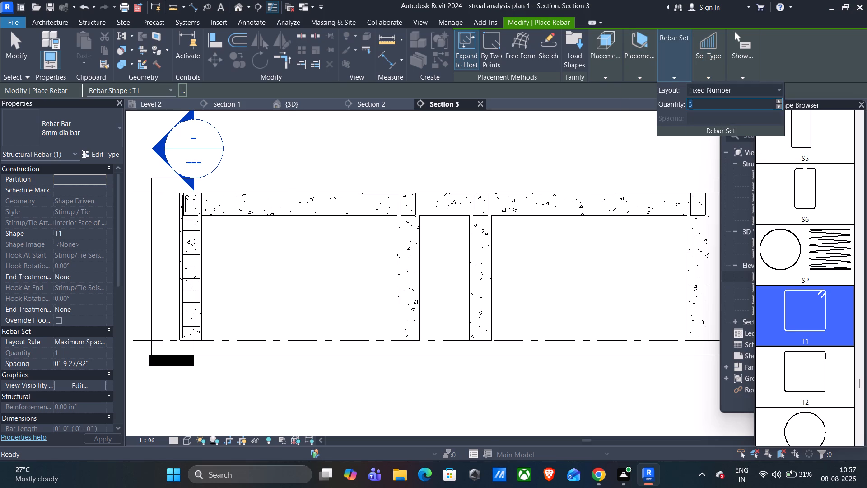
key("2")
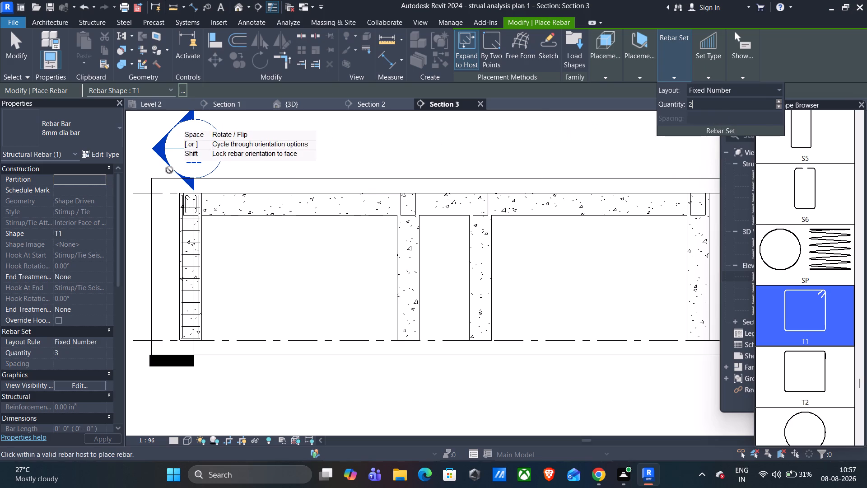
Choose the 12mm dia bar type and the straight bar shape 00 for the beam's rebar.
left_click(103, 145)
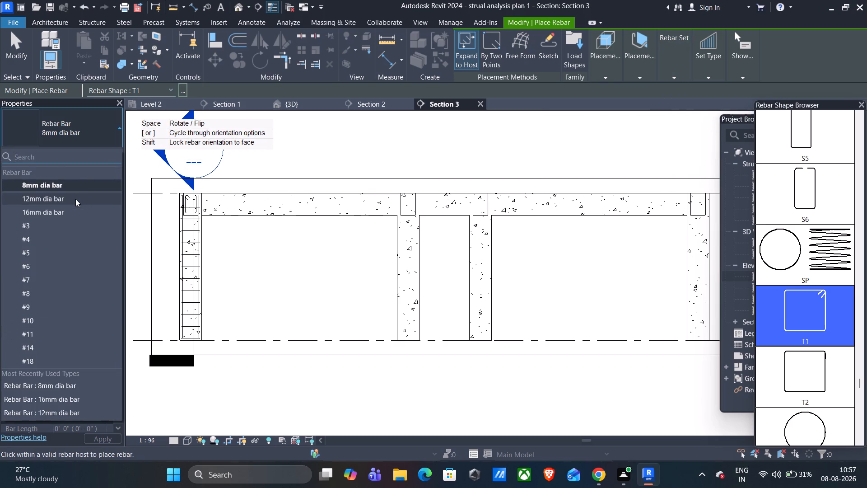
left_click(75, 199)
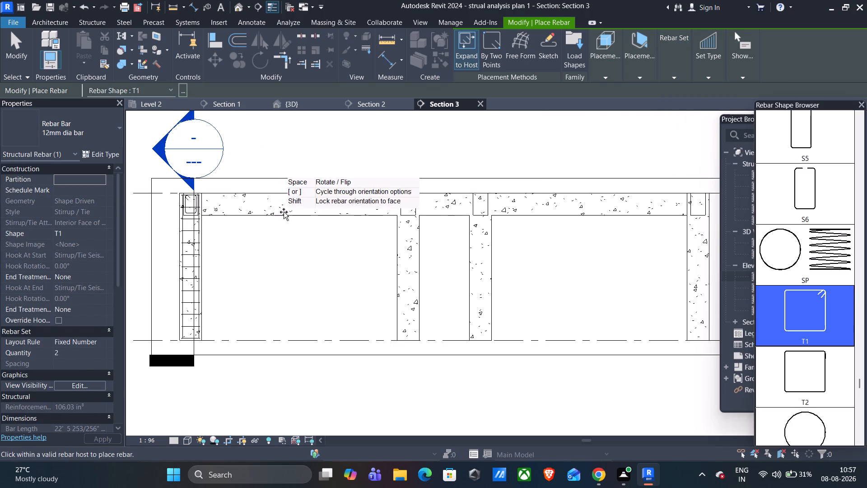
scroll(810, 170, "up", 2)
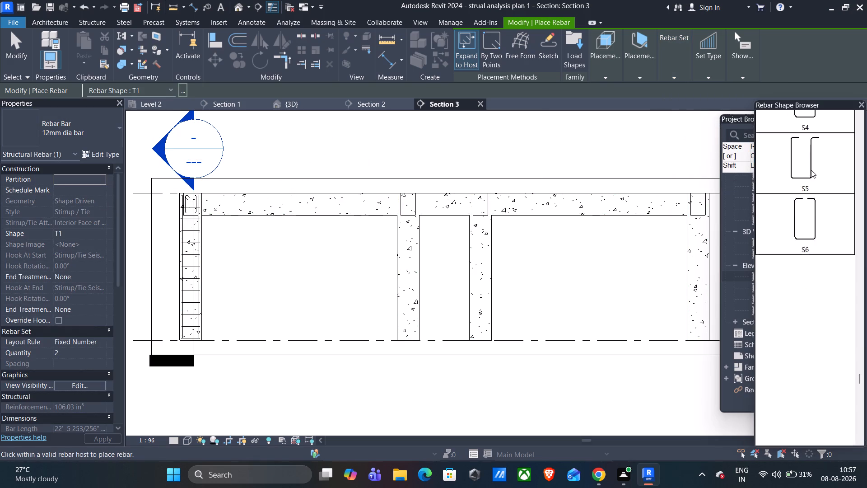
scroll(811, 170, "up", 20)
scroll(811, 170, "up", 20)
scroll(811, 170, "up", 10)
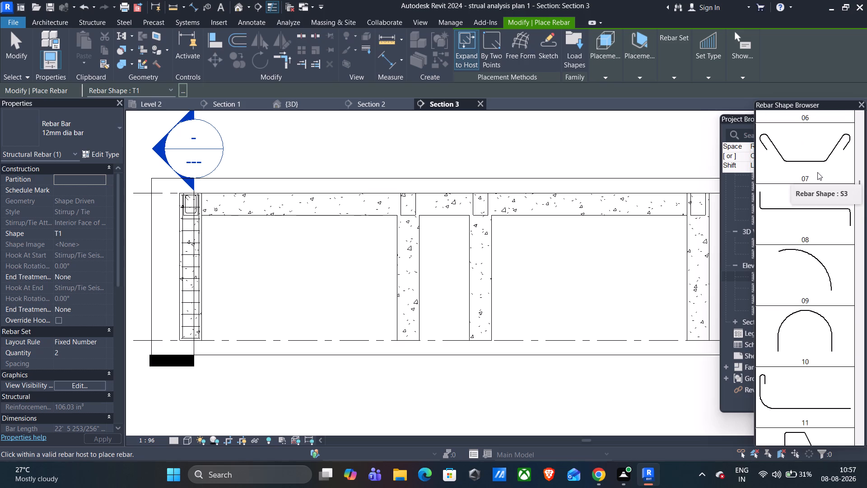
scroll(817, 172, "up", 13)
left_click(792, 141)
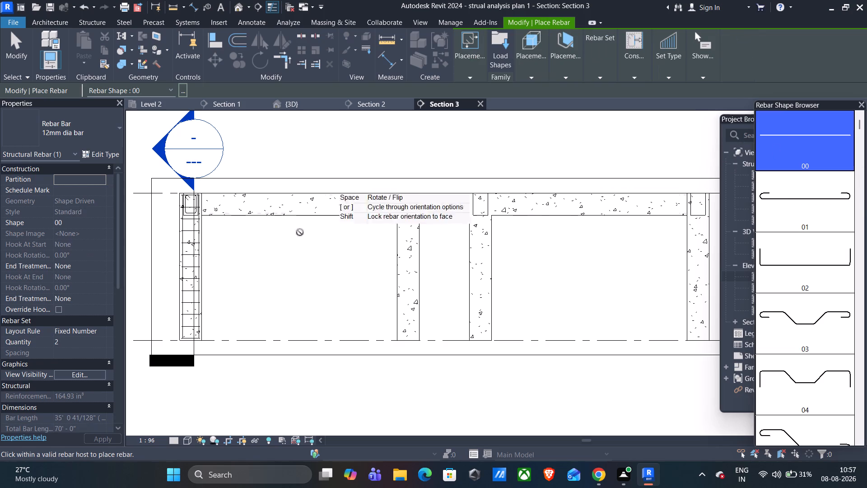
Place two-bar sets of 12 mm straight rebar along the top and bottom cover lines of the beam's northern span.
scroll(305, 202, "up", 14)
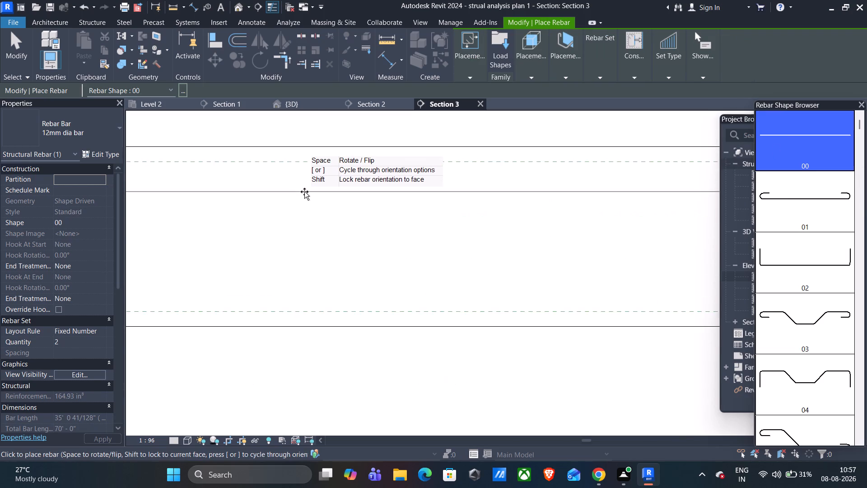
scroll(304, 192, "up", 5)
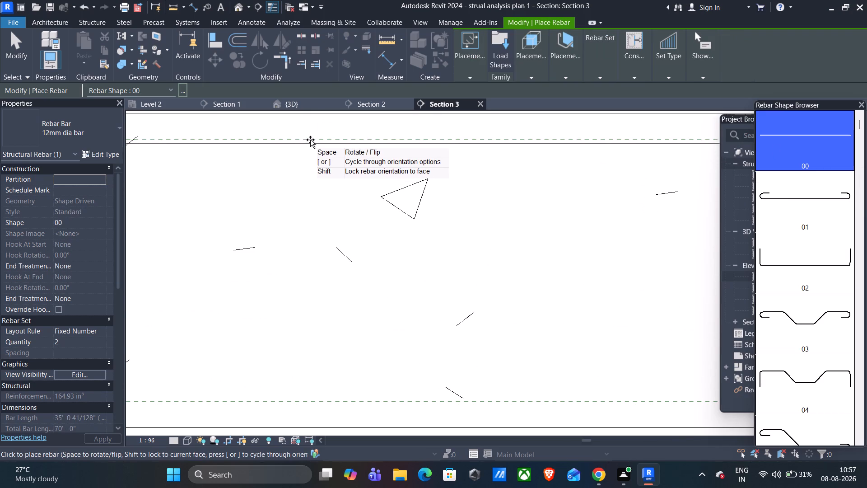
left_click(312, 137)
scroll(308, 145, "down", 3)
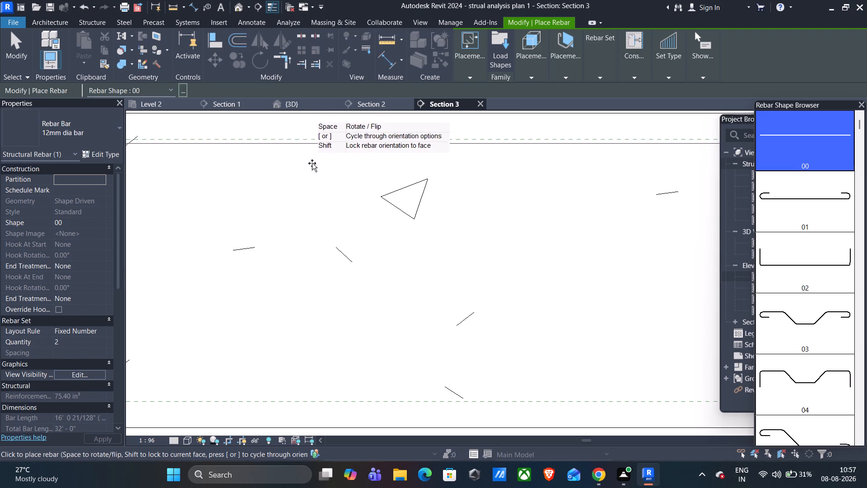
scroll(312, 163, "down", 6)
scroll(307, 220, "down", 3)
scroll(314, 245, "up", 13)
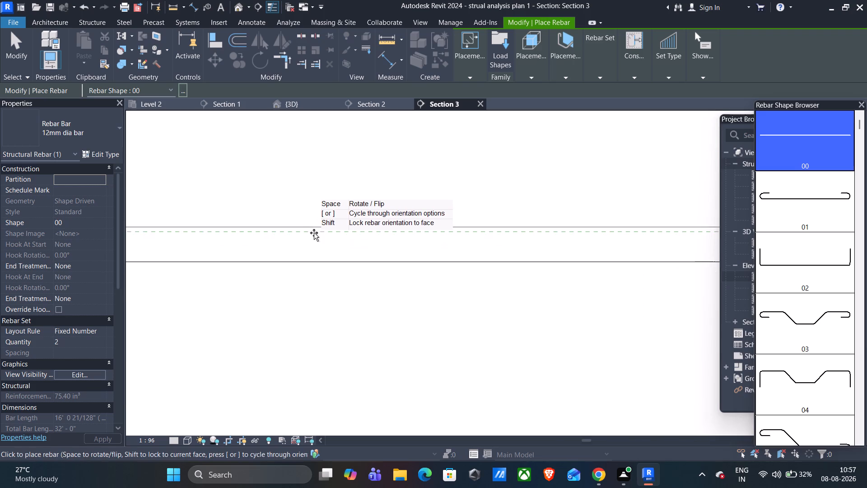
scroll(314, 231, "up", 2)
left_click(320, 235)
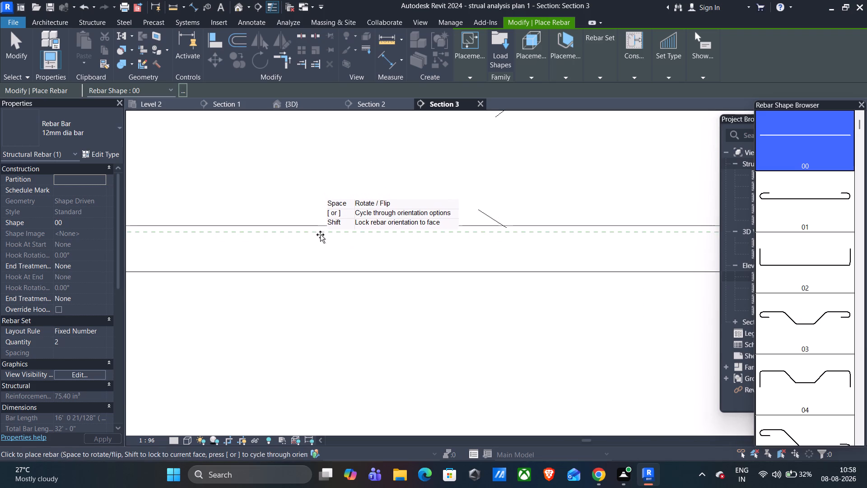
Place two-bar sets of 12 mm straight rebar along the top and bottom of the short middle span between the inner columns.
scroll(320, 235, "down", 20)
scroll(320, 235, "down", 1)
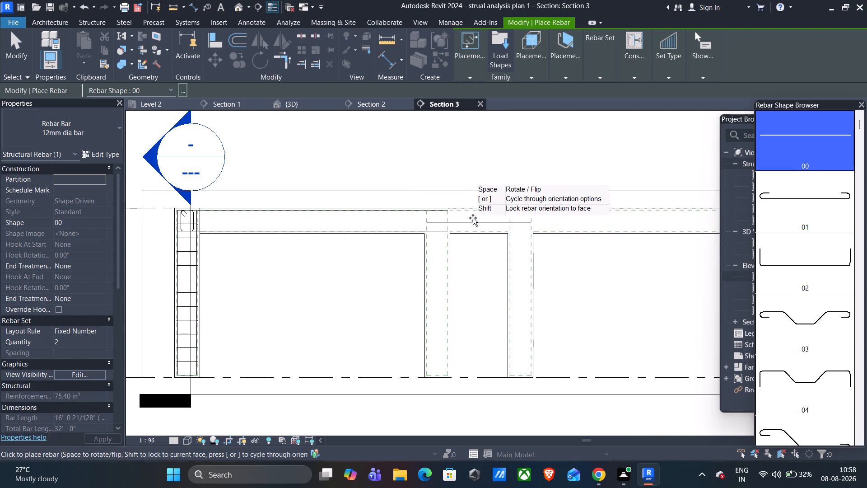
scroll(476, 214, "up", 16)
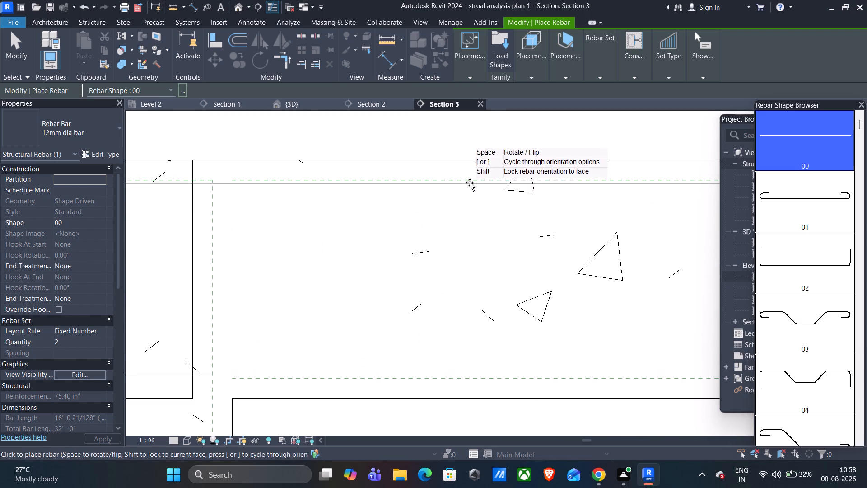
left_click(471, 178)
scroll(471, 178, "down", 9)
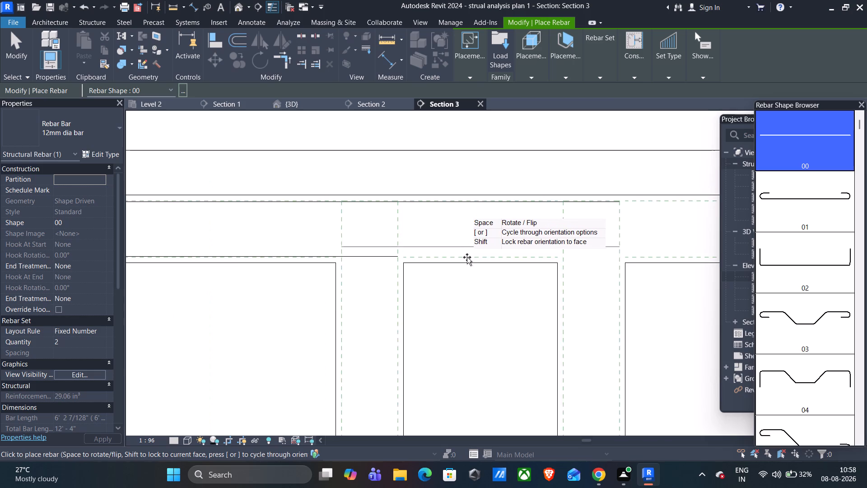
scroll(463, 256, "up", 11)
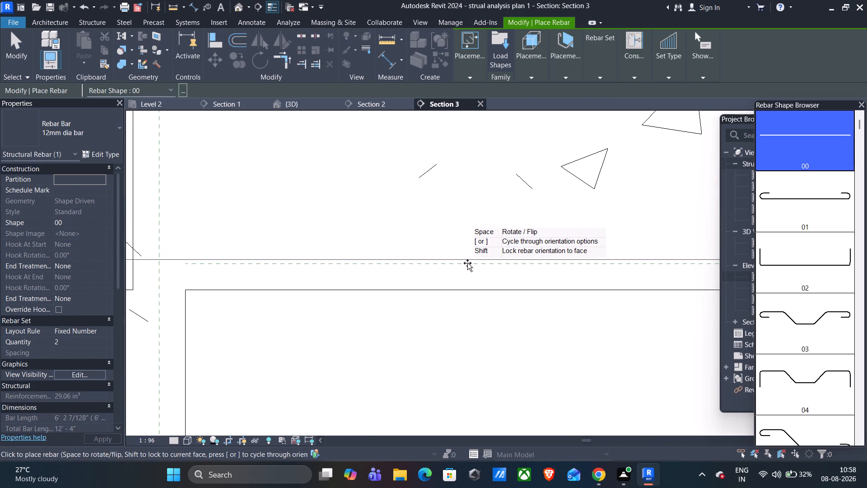
left_click(468, 264)
Place two-bar sets of 12 mm straight rebar along the top and bottom cover lines of the beam's southern span.
scroll(467, 264, "down", 15)
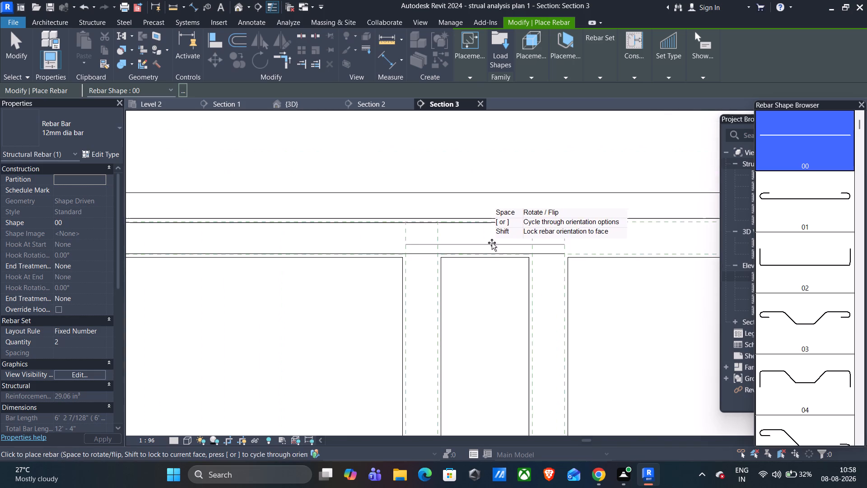
middle_click_drag(573, 235, 236, 247)
scroll(357, 239, "up", 7)
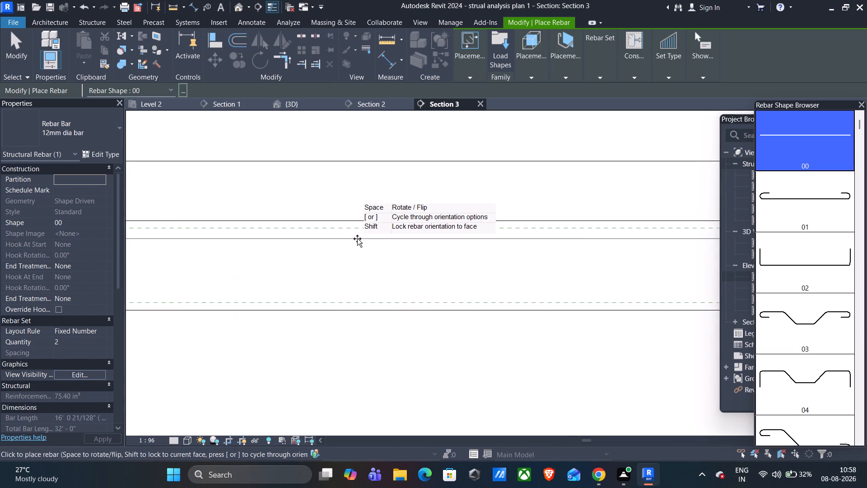
scroll(357, 239, "up", 11)
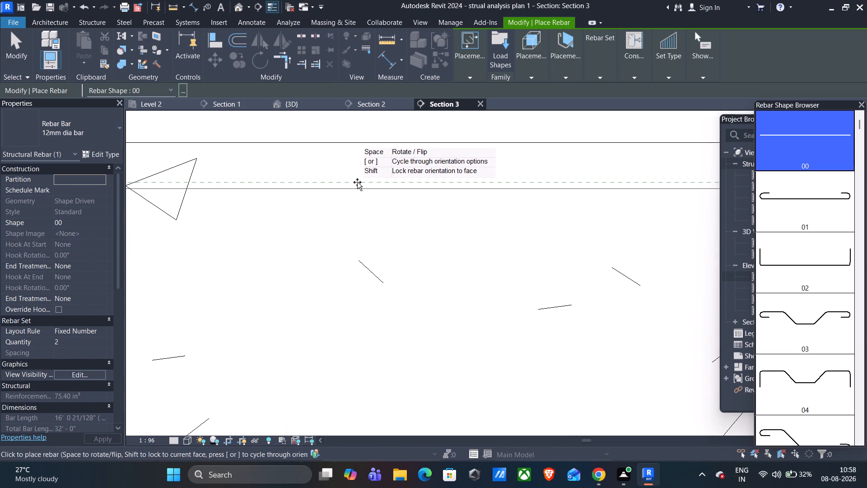
left_click(357, 182)
scroll(358, 182, "down", 10)
middle_click_drag(359, 253, 371, 200)
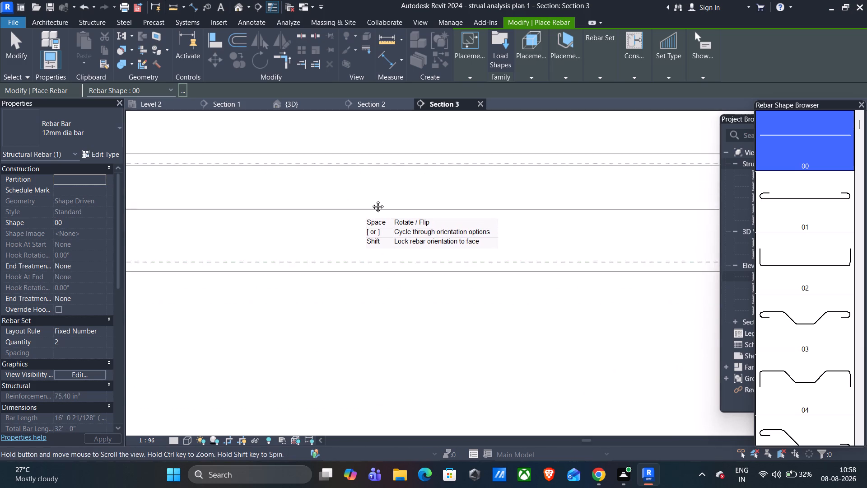
middle_click_drag(371, 200, 375, 199)
scroll(373, 247, "up", 18)
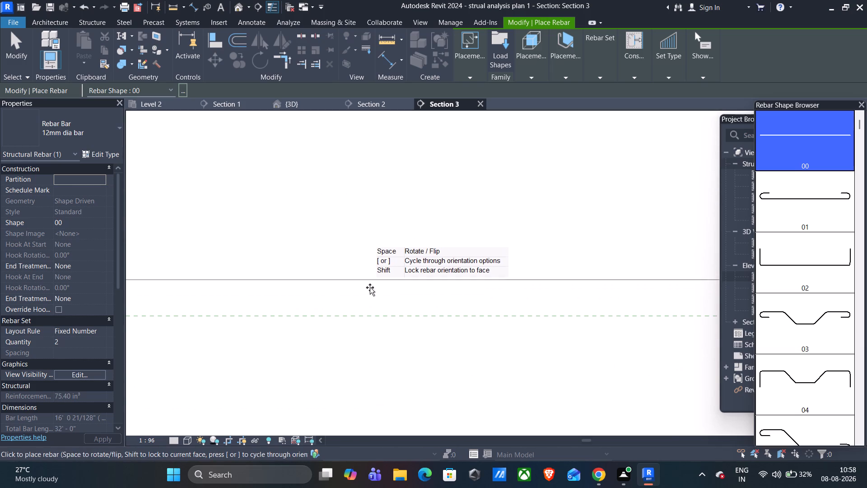
left_click(365, 313)
scroll(354, 284, "down", 9)
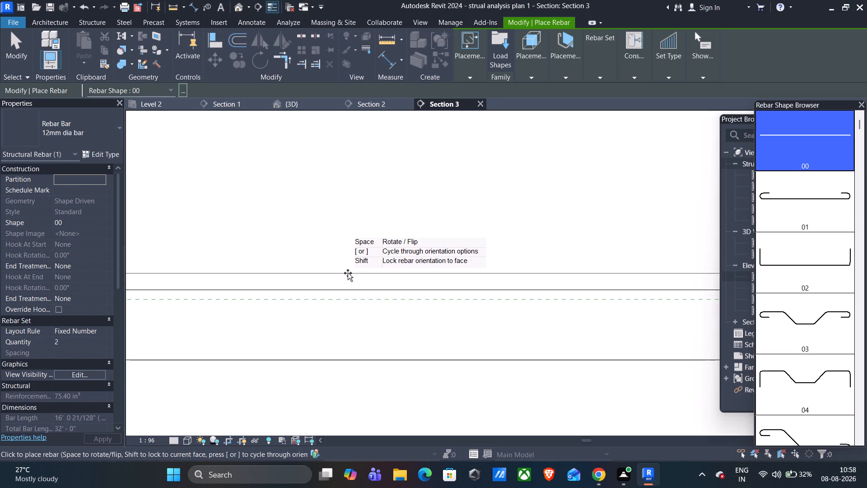
scroll(348, 273, "down", 20)
scroll(348, 273, "down", 1)
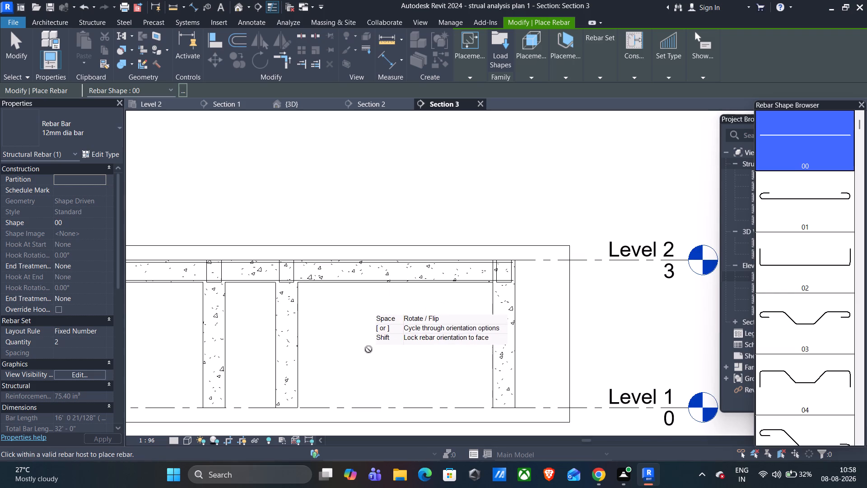
Switch to the 16mm dia bar and place two-bar straight sets along both vertical cover lines of the northern inner column.
middle_click_drag(363, 346, 503, 276)
left_click(97, 134)
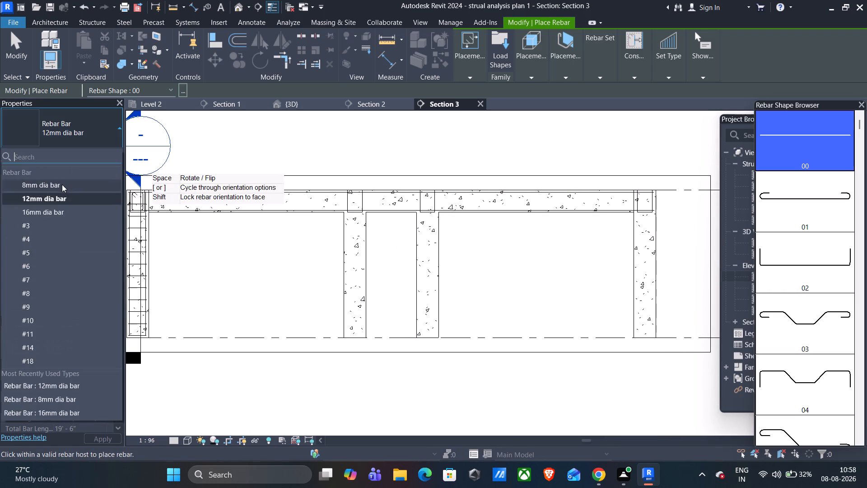
left_click(59, 207)
scroll(356, 266, "up", 1)
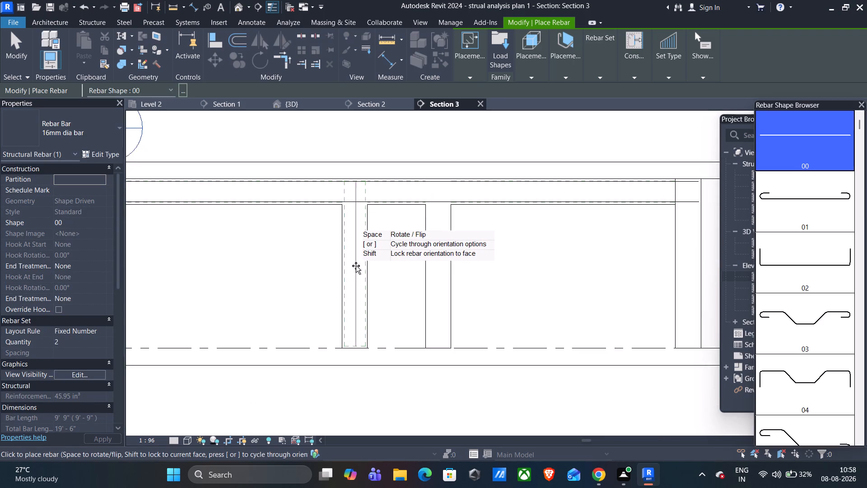
scroll(356, 266, "up", 20)
scroll(356, 266, "up", 3)
scroll(225, 261, "down", 4)
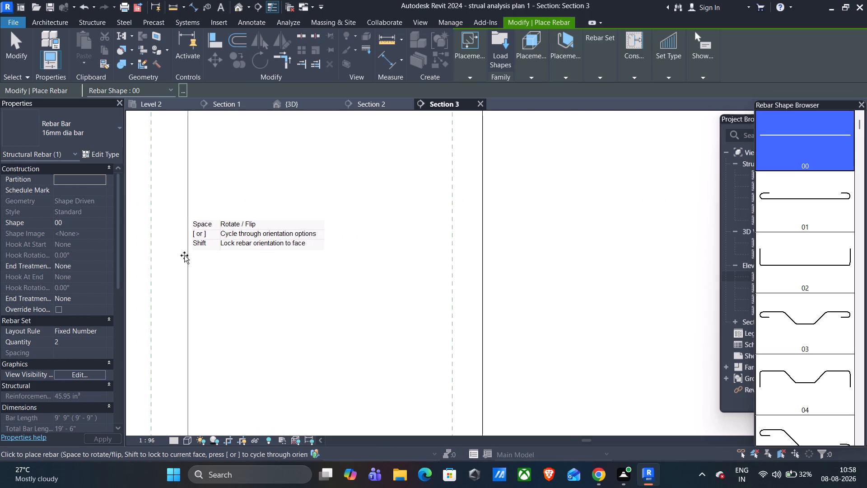
left_click(152, 258)
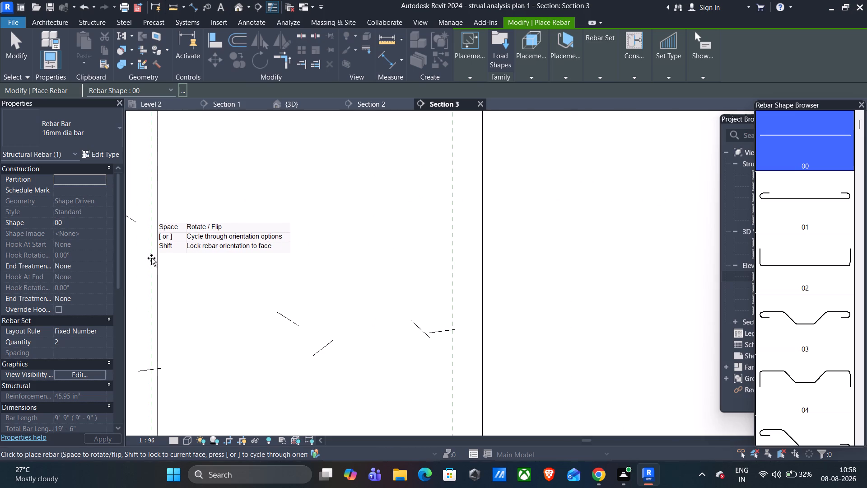
left_click(457, 262)
Place two-bar sets of 16 mm straight rebar along both vertical cover lines of the southern inner column.
scroll(458, 261, "down", 18)
scroll(547, 266, "up", 13)
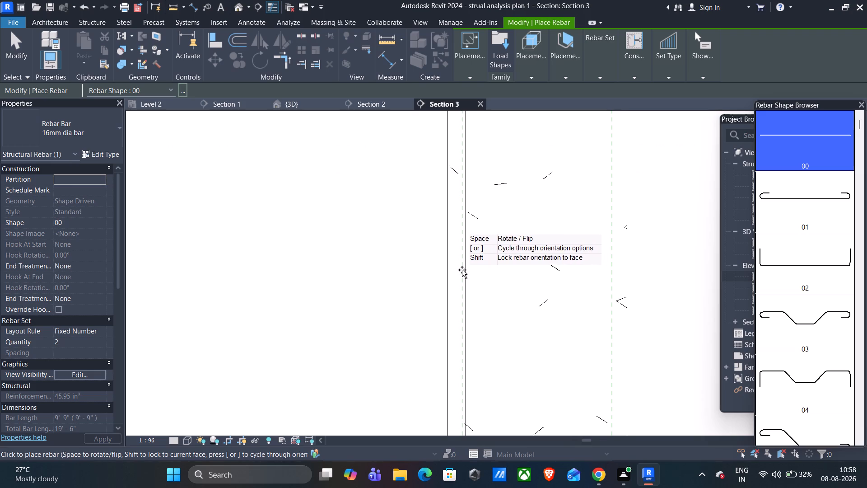
left_click(461, 270)
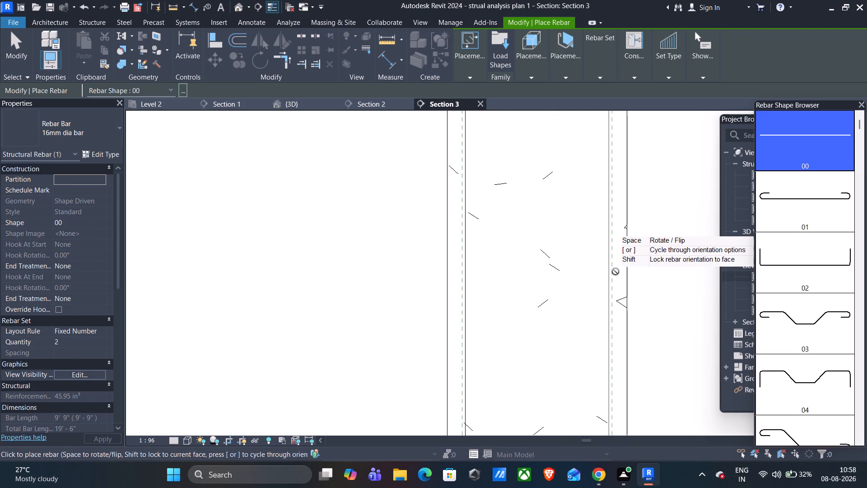
left_click(614, 272)
scroll(614, 272, "down", 9)
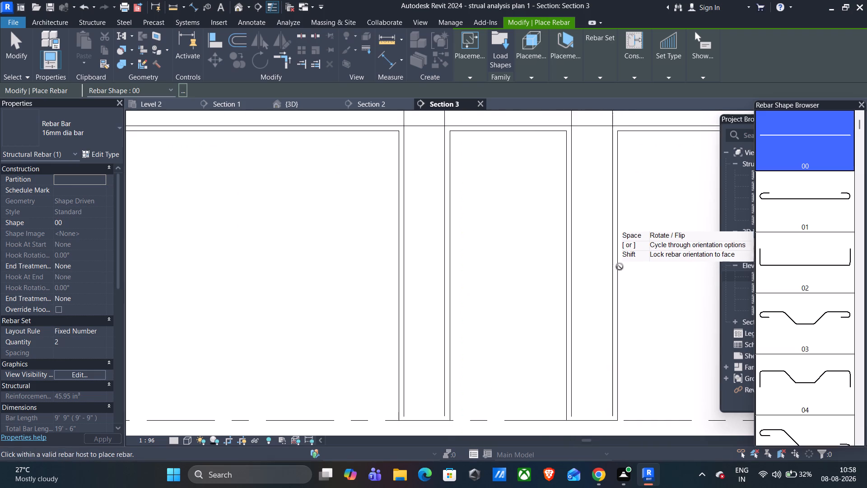
Place two-bar sets of 16 mm straight rebar along both vertical cover lines of the column at the beam's southern end.
scroll(620, 267, "down", 5)
middle_click_drag(655, 270, 133, 242)
scroll(318, 235, "up", 6)
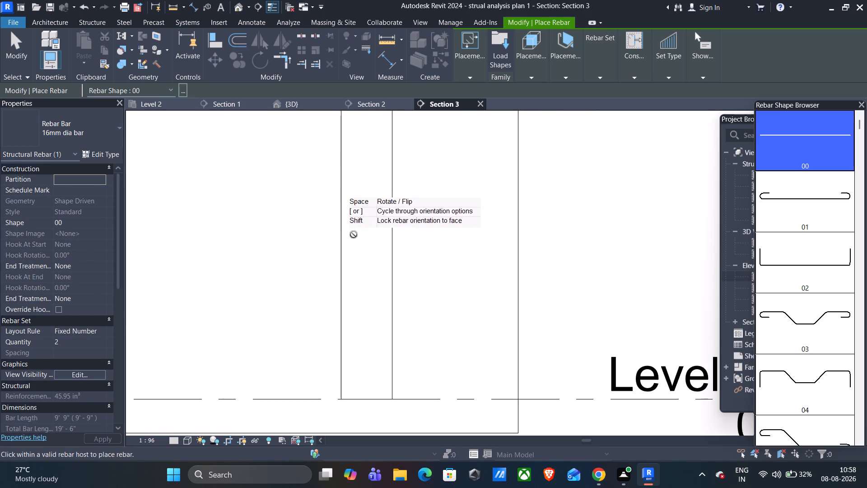
scroll(354, 235, "up", 3)
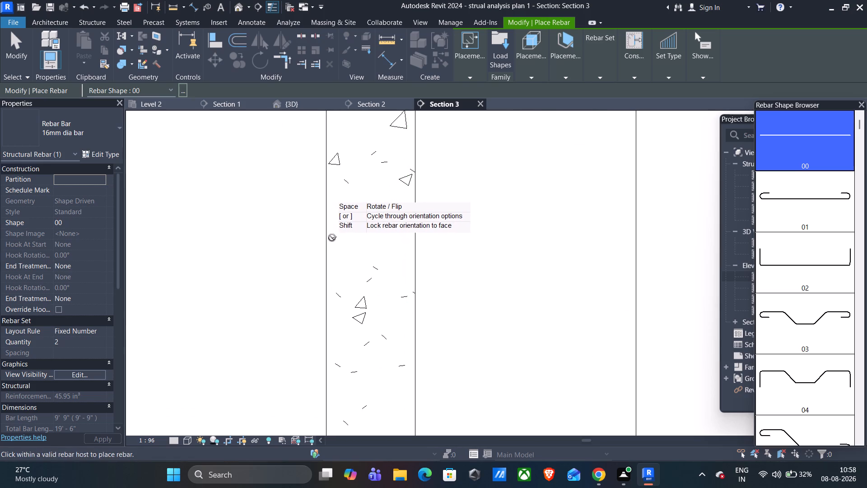
left_click(334, 239)
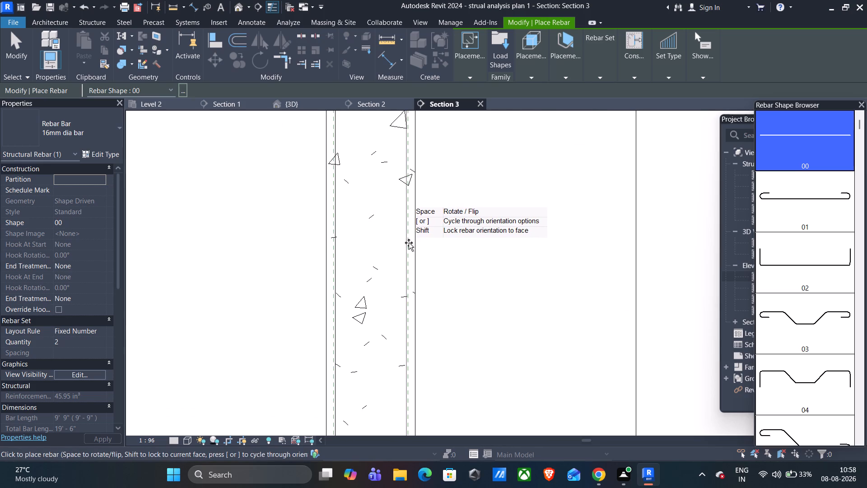
left_click(409, 243)
scroll(409, 243, "down", 15)
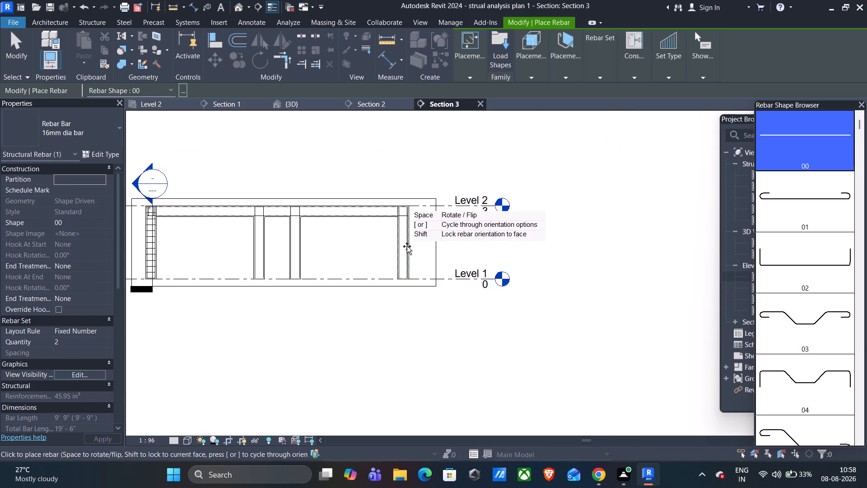
scroll(407, 246, "down", 3)
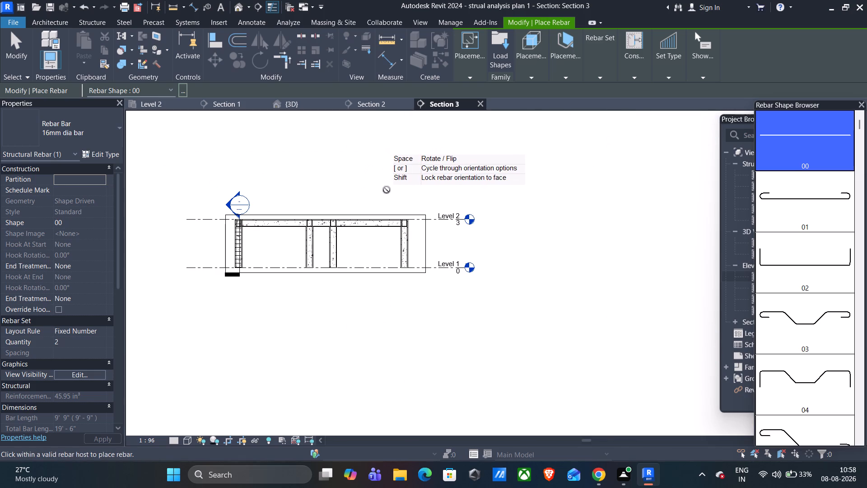
Choose the T1 stirrup shape and the 8mm dia bar type for the stirrups.
left_click(115, 139)
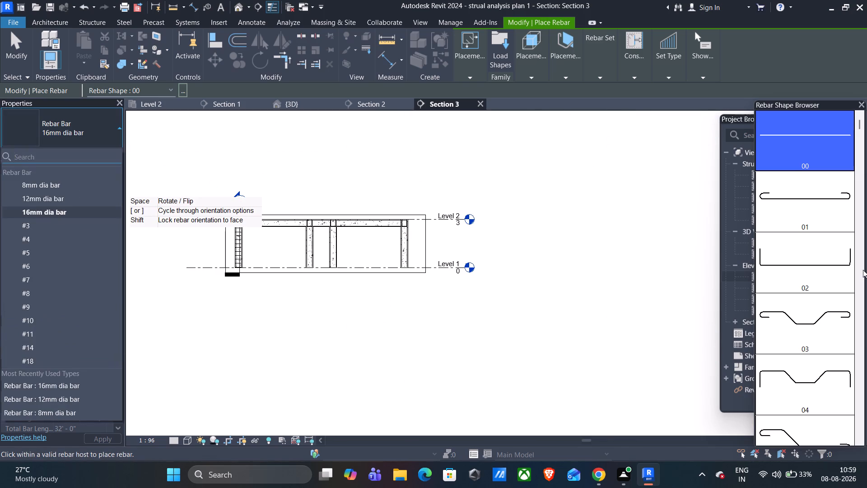
scroll(804, 291, "down", 20)
scroll(804, 291, "down", 15)
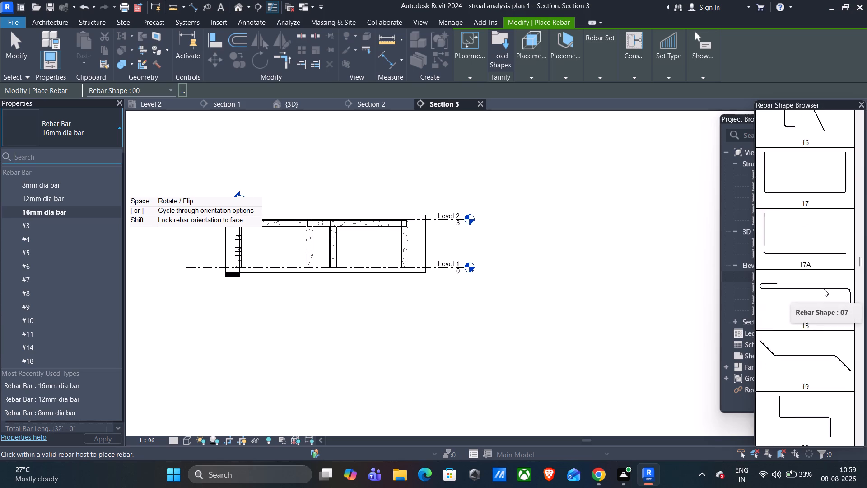
scroll(824, 289, "down", 19)
scroll(824, 289, "down", 7)
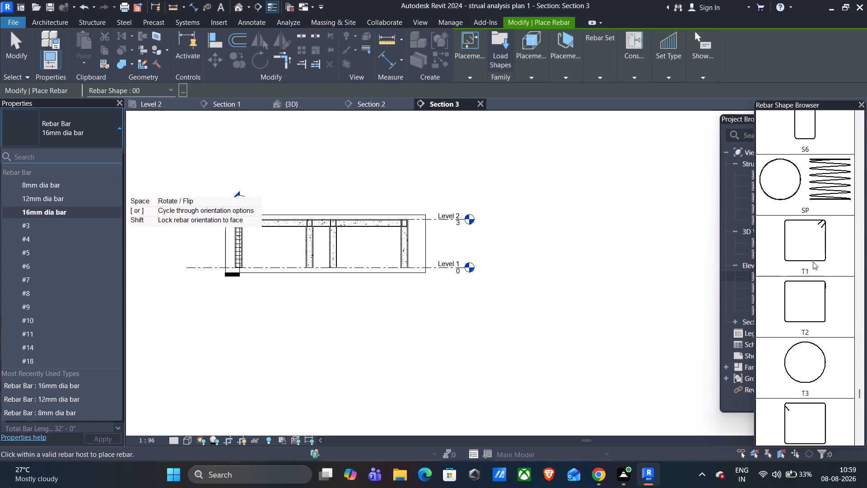
left_click(807, 247)
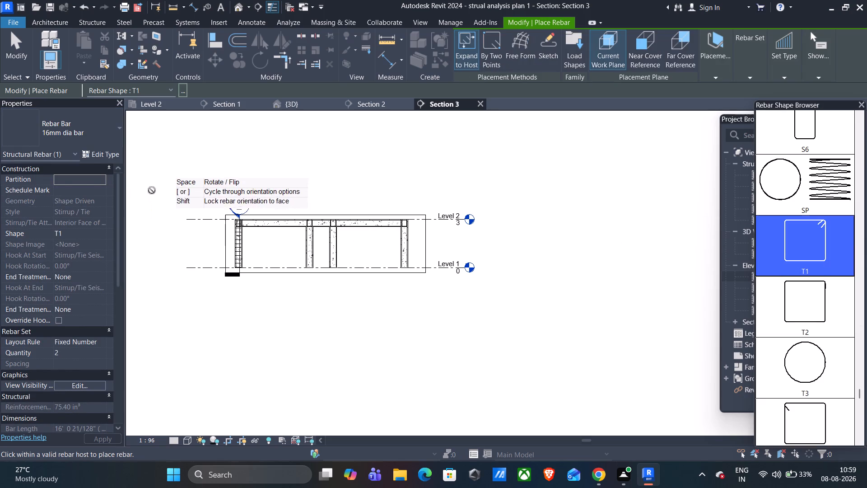
left_click(109, 131)
left_click(55, 183)
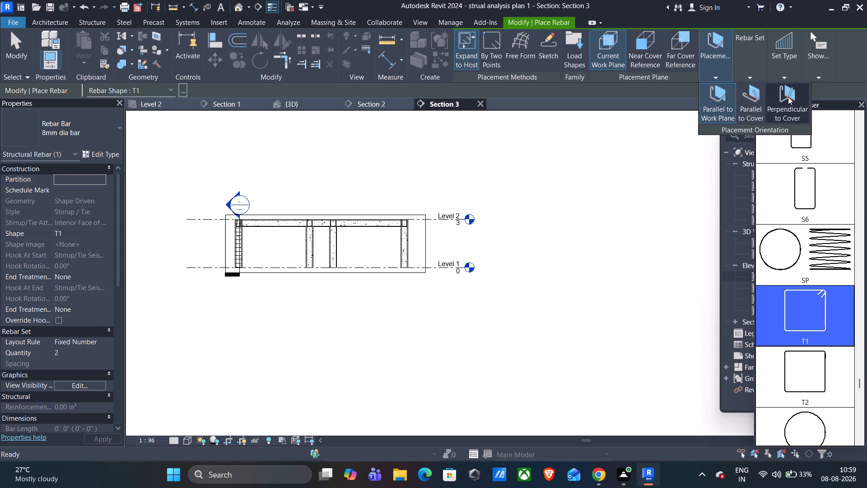
Set the stirrup placement perpendicular to cover with a maximum spacing layout of 200 mm.
left_click(788, 97)
left_click(755, 74)
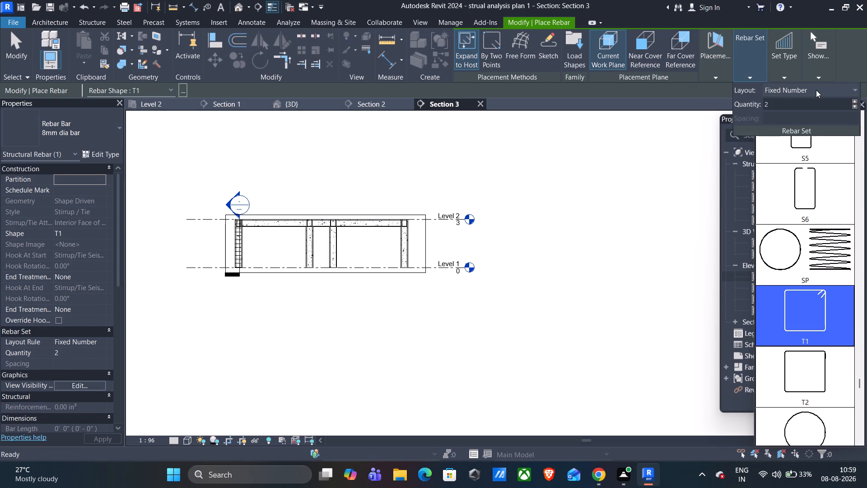
left_click(816, 90)
left_click(812, 128)
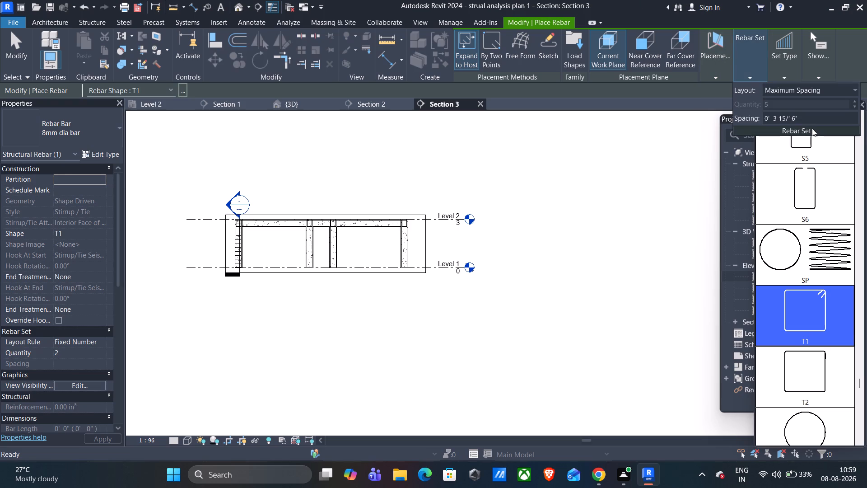
left_click_drag(813, 119, 765, 125)
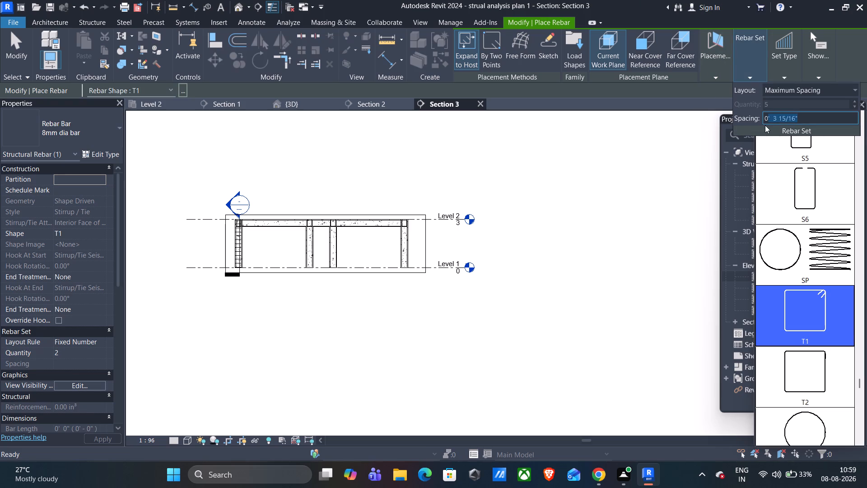
left_click_drag(765, 125, 764, 126)
type("200")
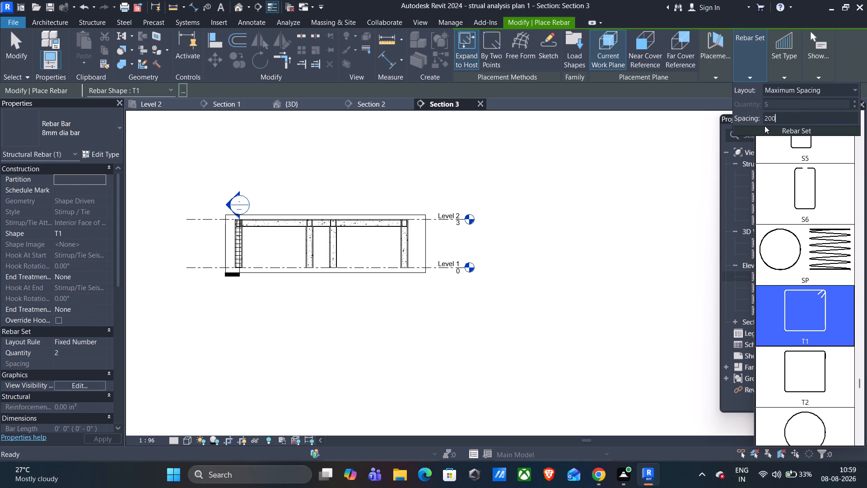
type("mm")
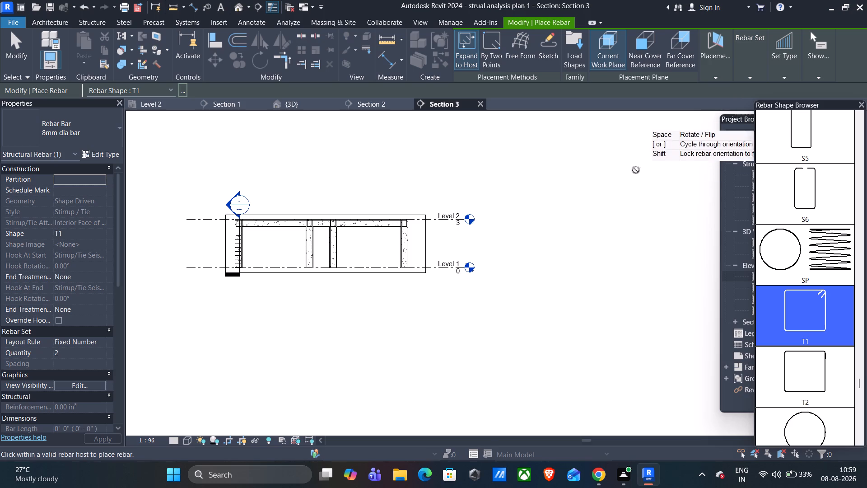
Place 8 mm T1 stirrup sets at 200 mm maximum spacing in the northern, middle and southern spans of the beam.
scroll(275, 220, "up", 10)
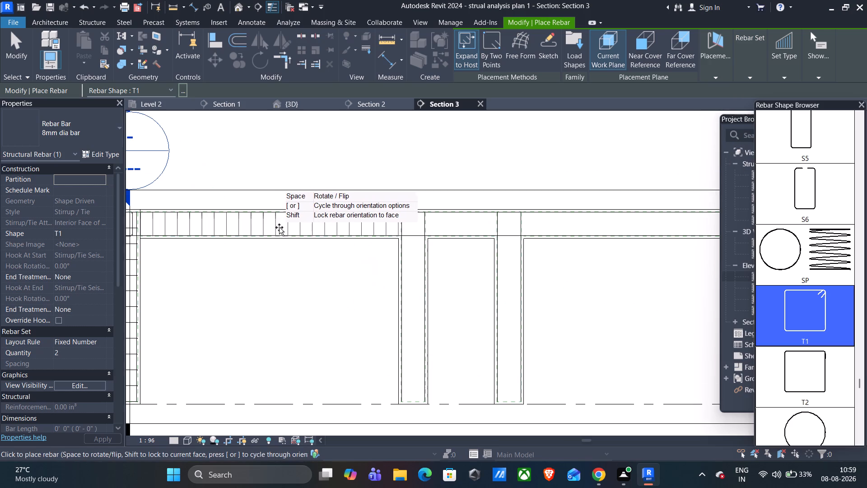
left_click(280, 225)
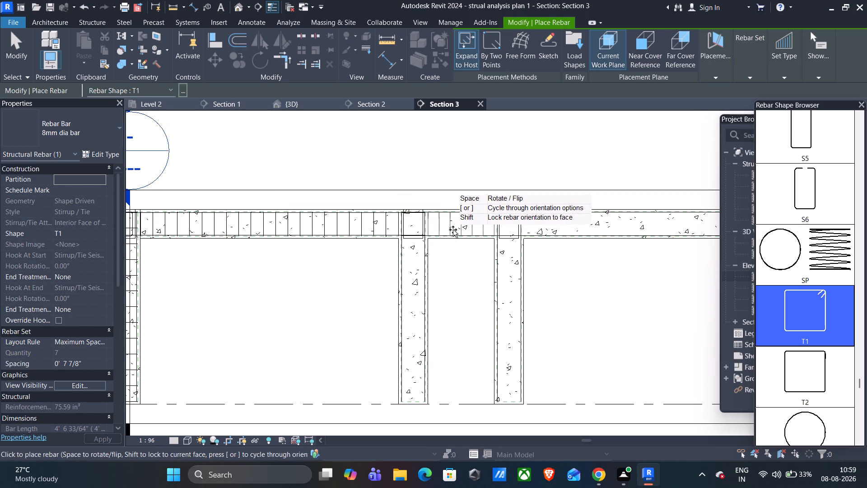
left_click(453, 230)
left_click(563, 227)
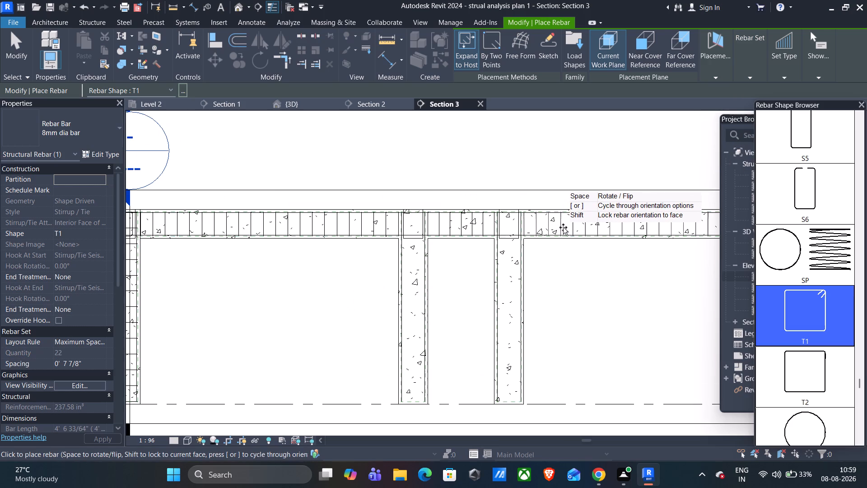
Set the maximum spacing for the 8 mm T1 stirrups to 250 mm.
scroll(563, 227, "down", 4)
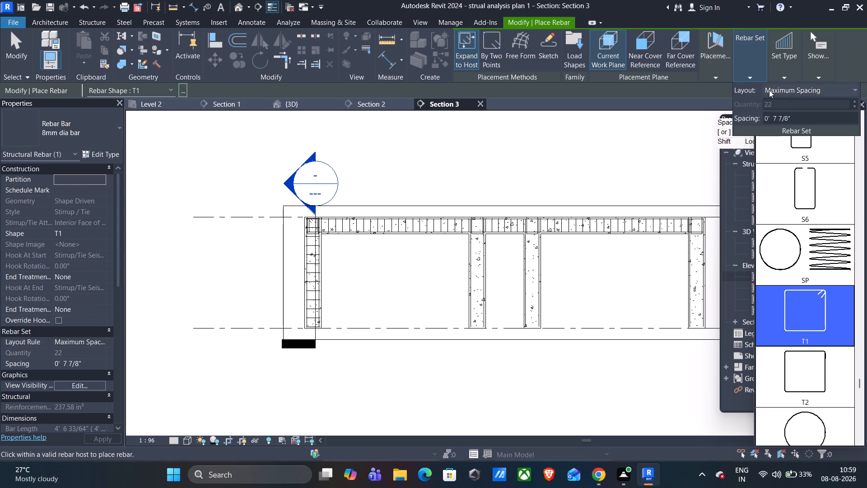
left_click_drag(802, 118, 769, 123)
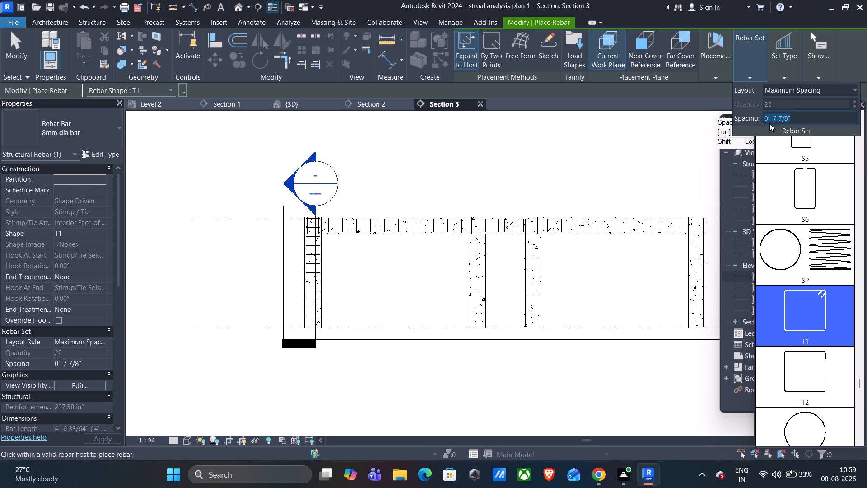
type("250")
type("mm")
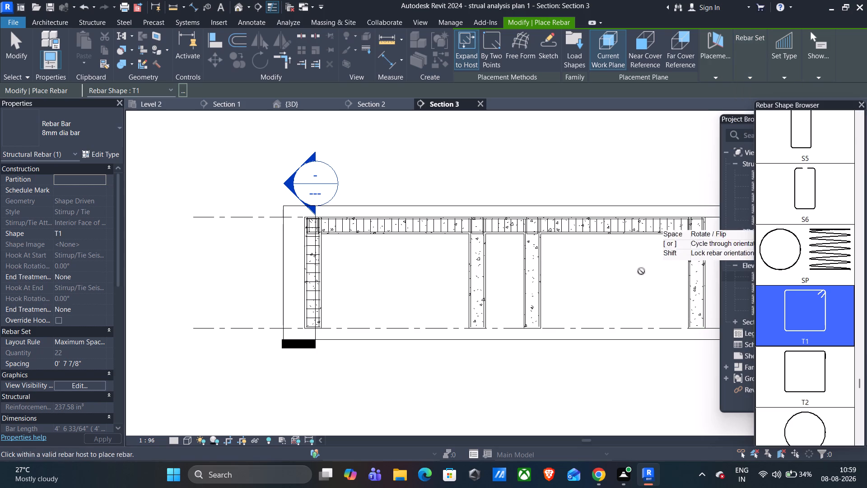
Place 8 mm T1 stirrup sets at 250 mm maximum spacing in the remaining three columns of Section 3.
left_click(476, 279)
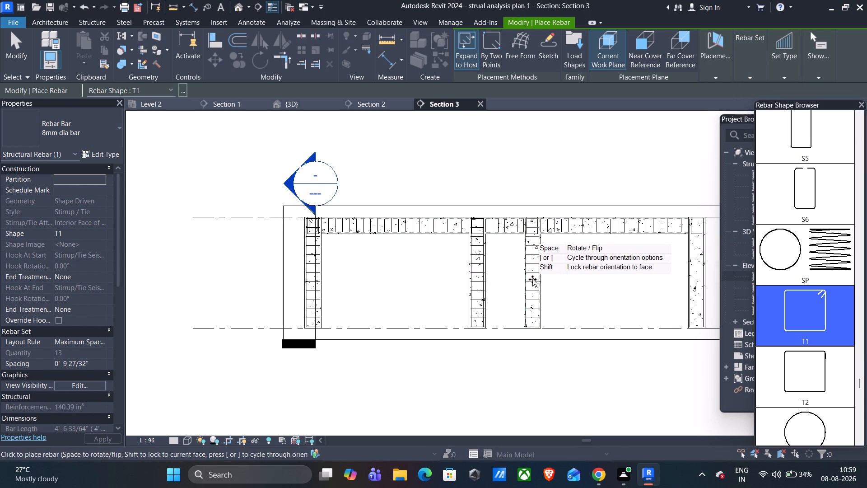
left_click(532, 279)
left_click(697, 273)
scroll(625, 281, "down", 2)
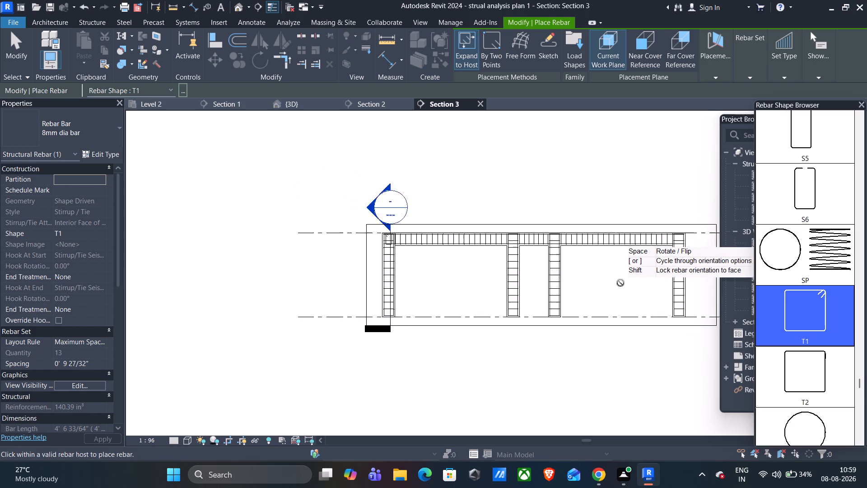
scroll(620, 283, "down", 4)
middle_click_drag(629, 226, 455, 229)
scroll(478, 340, "up", 5)
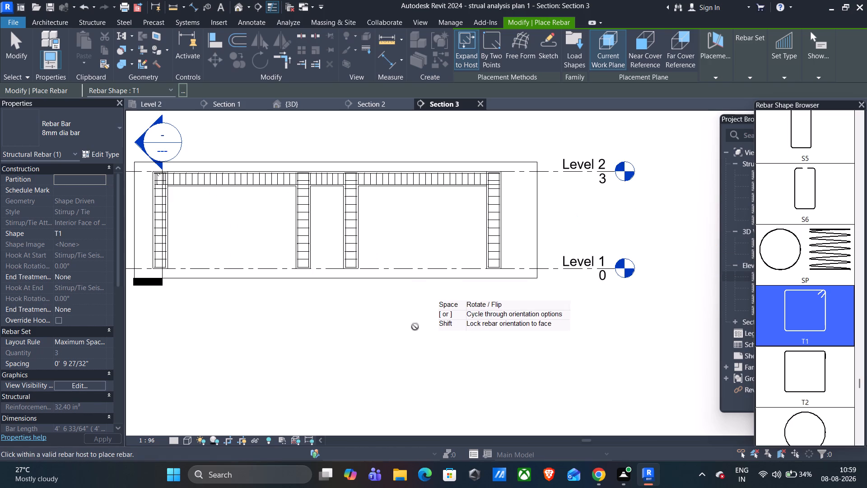
middle_click_drag(378, 306, 476, 367)
scroll(421, 328, "up", 1)
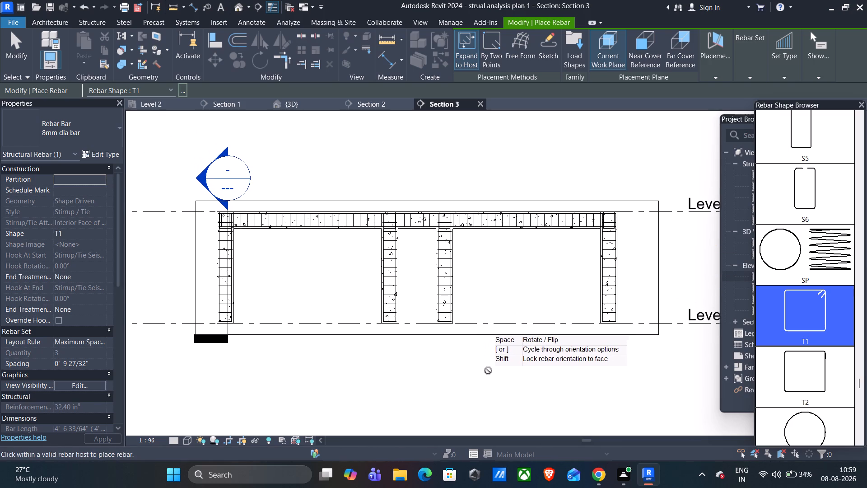
scroll(486, 369, "up", 2)
scroll(488, 368, "down", 2)
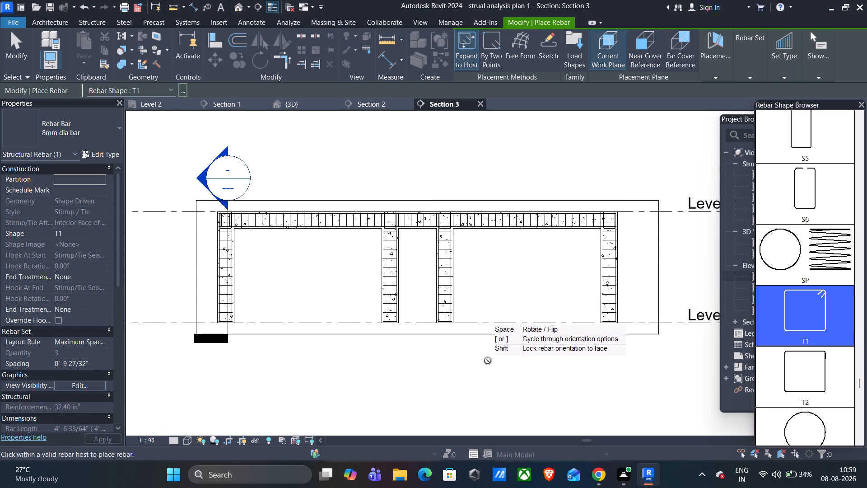
key("Escape")
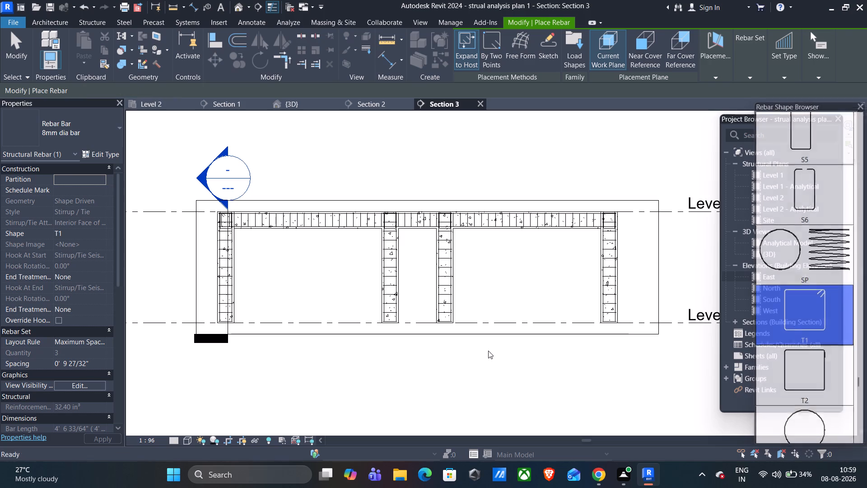
key("Escape")
Examine the reinforced and still unreinforced beams and columns of the frame in the 3D view.
left_click(303, 105)
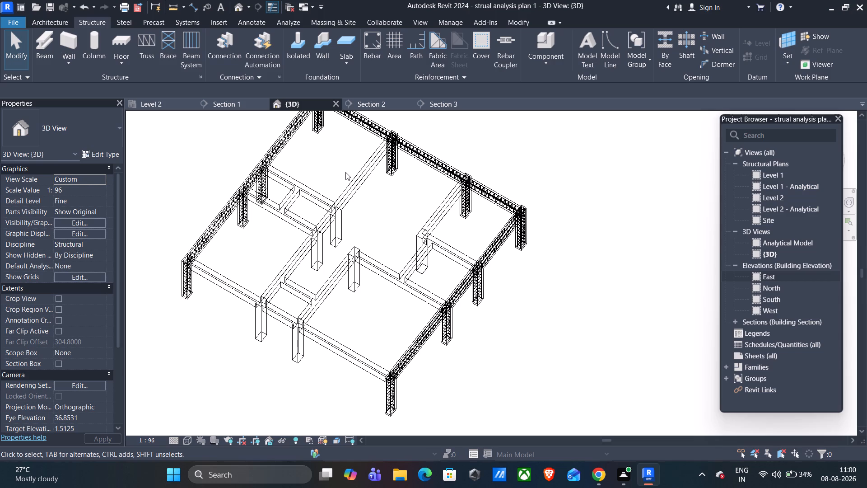
scroll(336, 169, "up", 5)
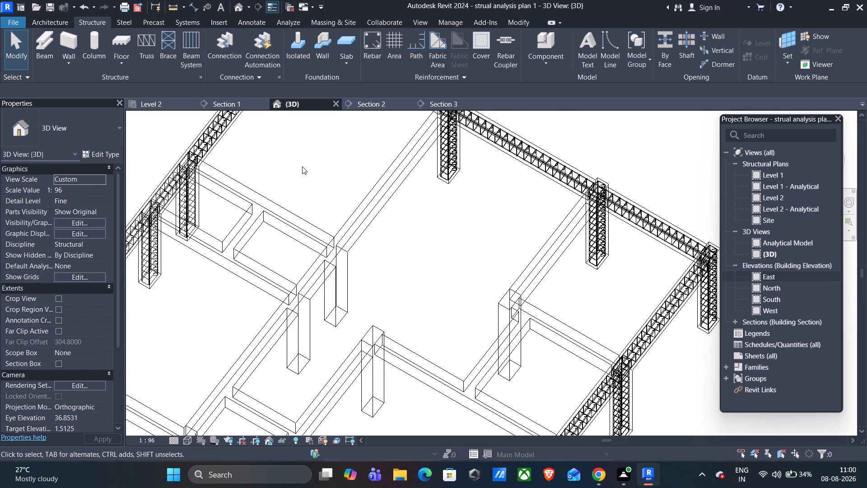
scroll(300, 166, "up", 3)
middle_click_drag(294, 169, 382, 151)
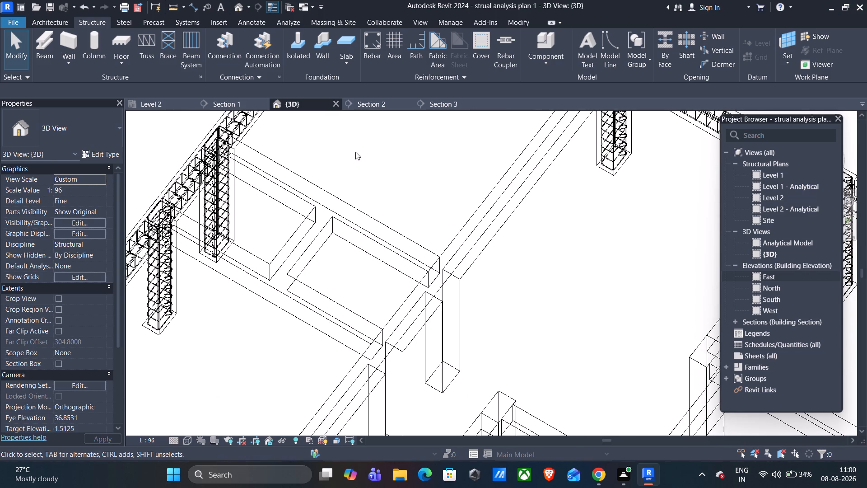
scroll(319, 139, "down", 7)
middle_click_drag(362, 132, 373, 179)
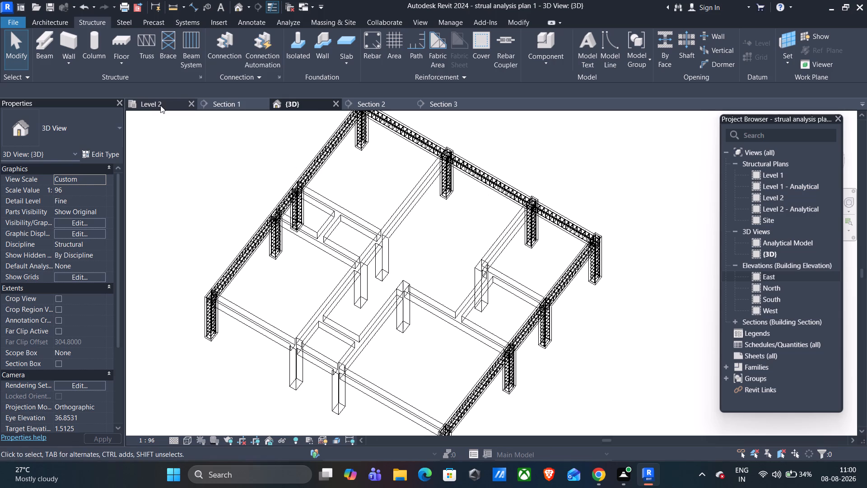
On the Level 2 plan, draw a north-south section along the short western cross beam, facing east, with a far clip offset of about 1.49 m.
left_click(161, 101)
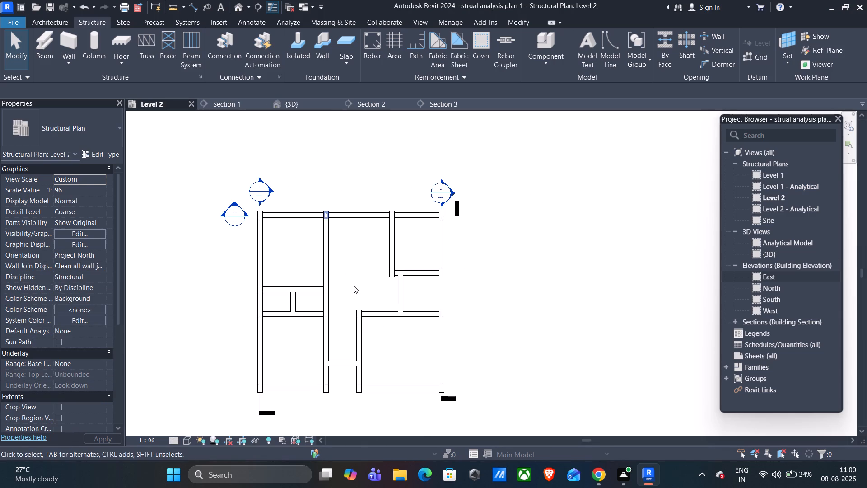
middle_click_drag(354, 283, 376, 198)
scroll(376, 198, "up", 1)
scroll(318, 246, "up", 5)
middle_click_drag(305, 244, 300, 277)
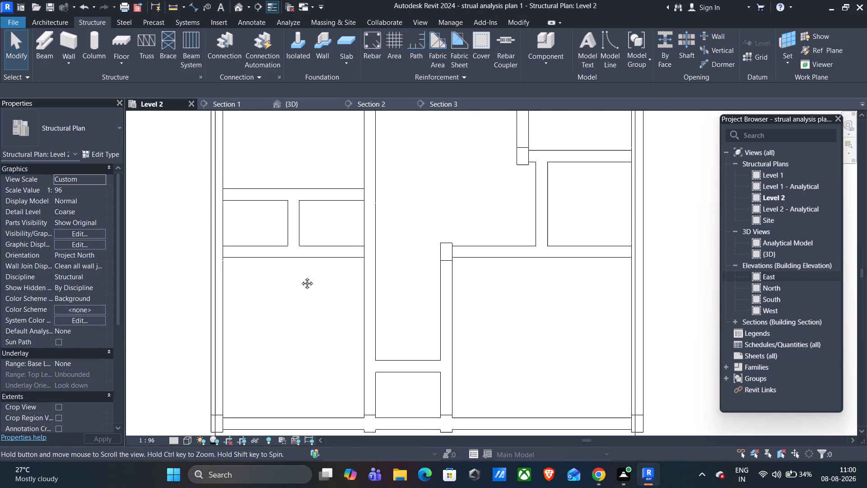
middle_click_drag(300, 277, 302, 279)
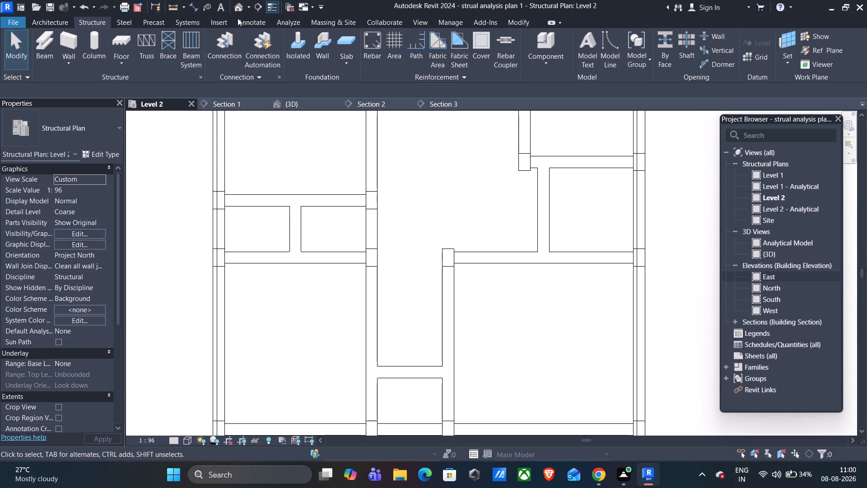
left_click(255, 6)
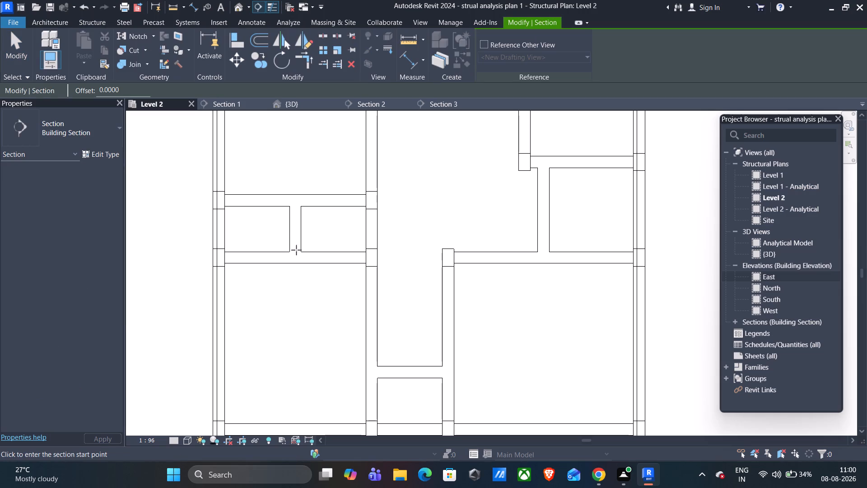
left_click(296, 163)
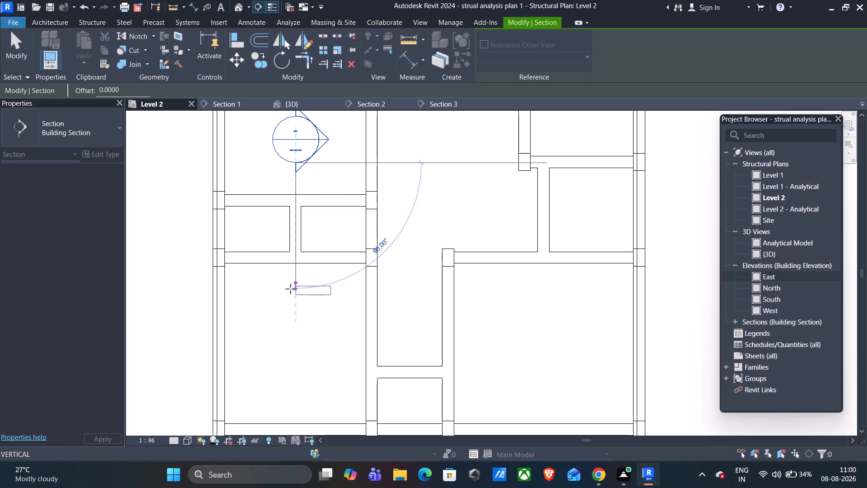
left_click(291, 300)
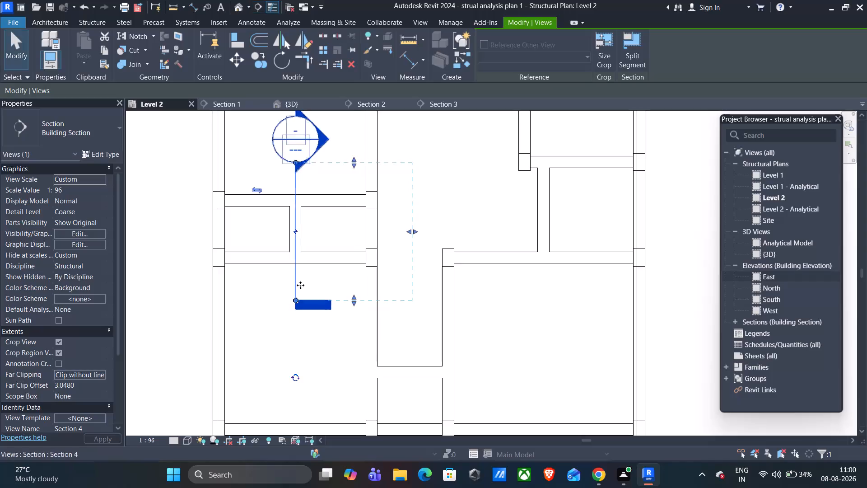
left_click_drag(409, 232, 349, 234)
key("Escape")
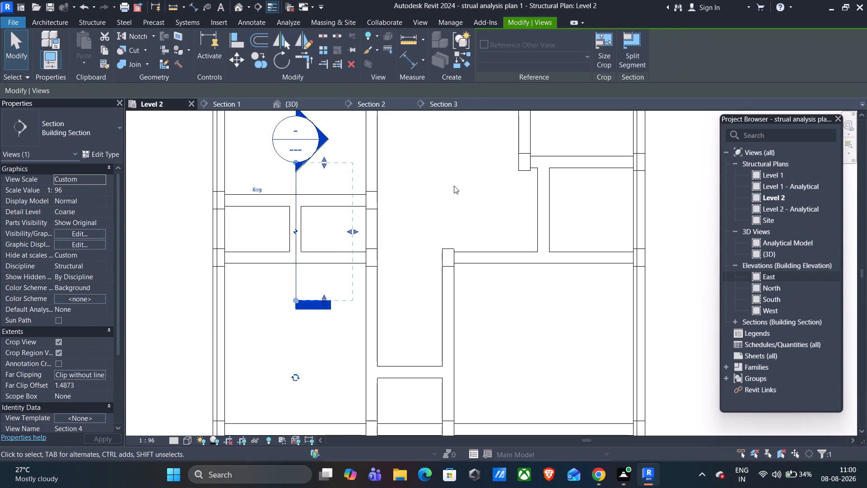
In the new section's view, place 8 mm T1 stirrups at 200 mm maximum spacing in the short beam.
double_click(306, 157)
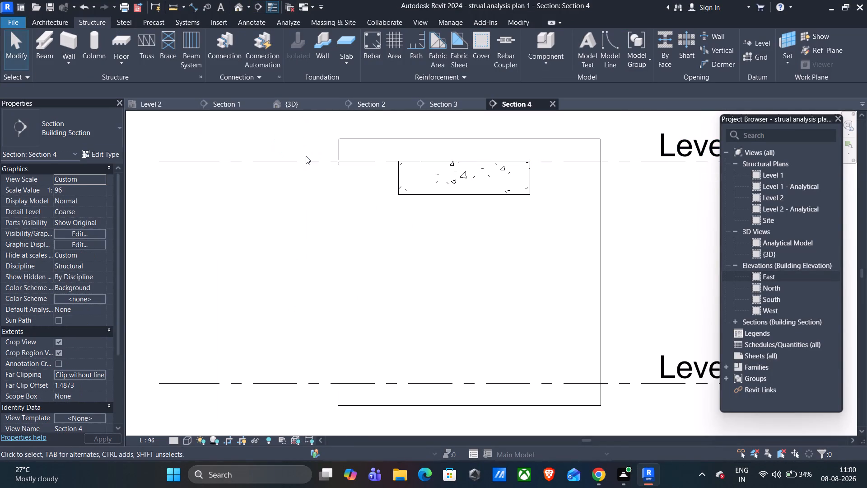
left_click(438, 173)
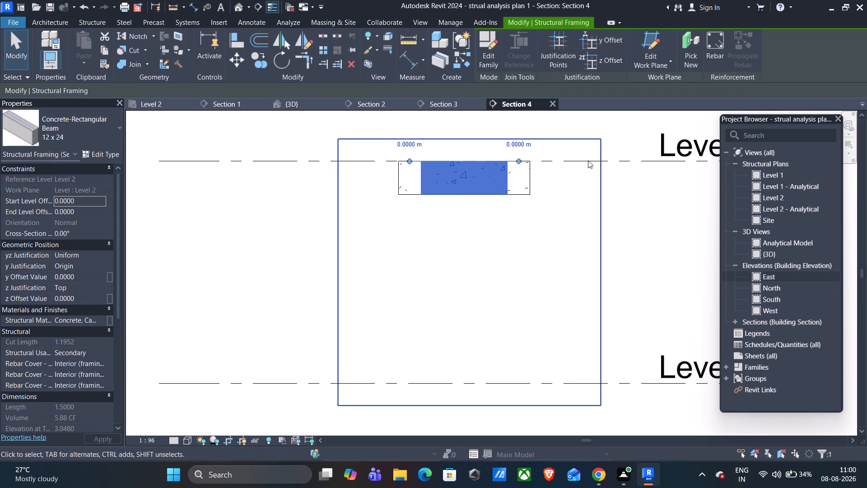
left_click(711, 49)
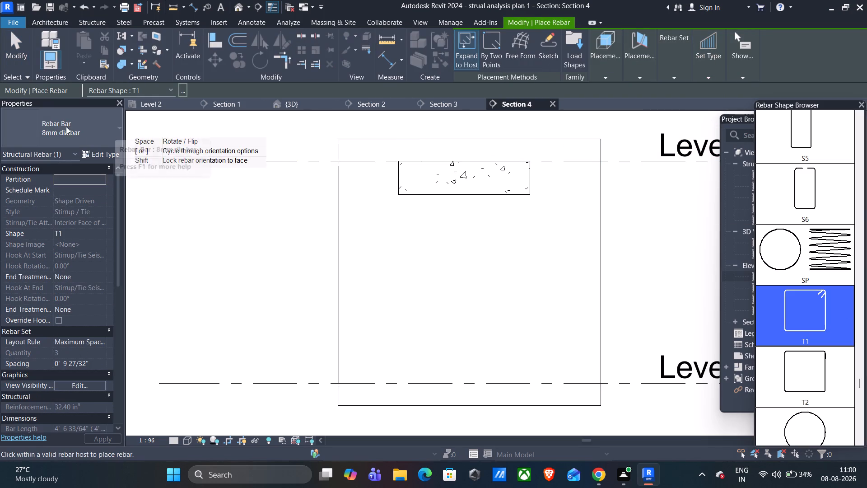
left_click(674, 76)
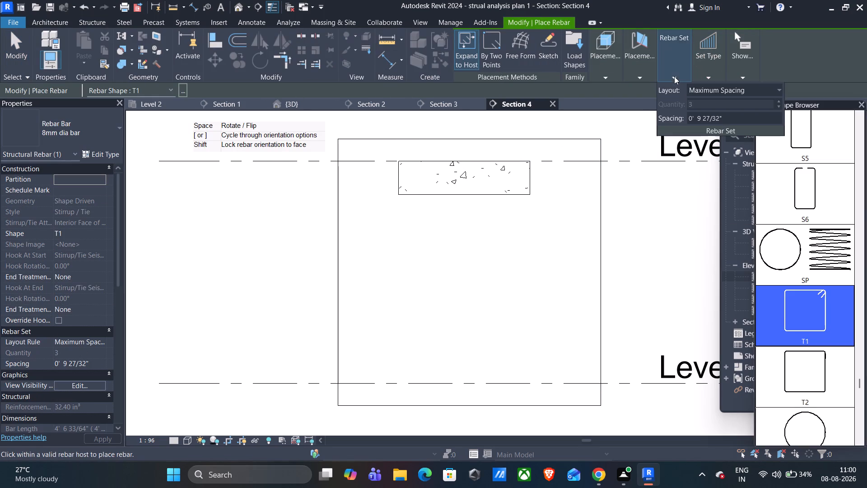
left_click_drag(724, 119, 675, 121)
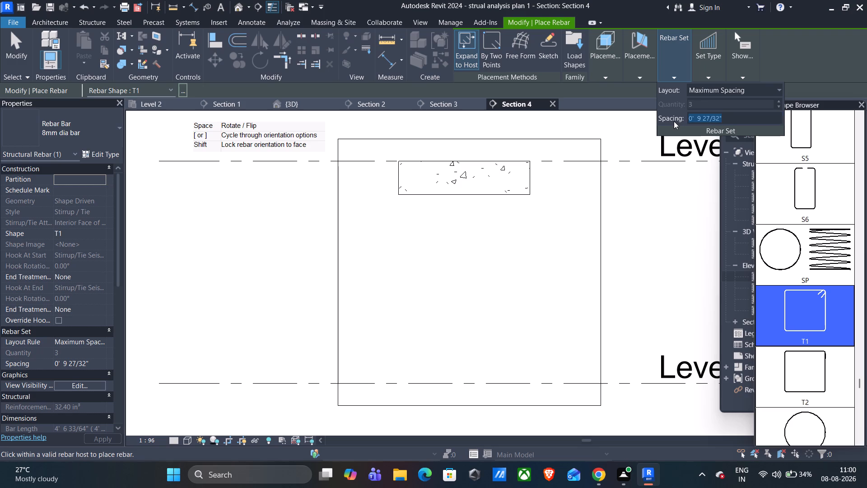
type("200")
type("mm")
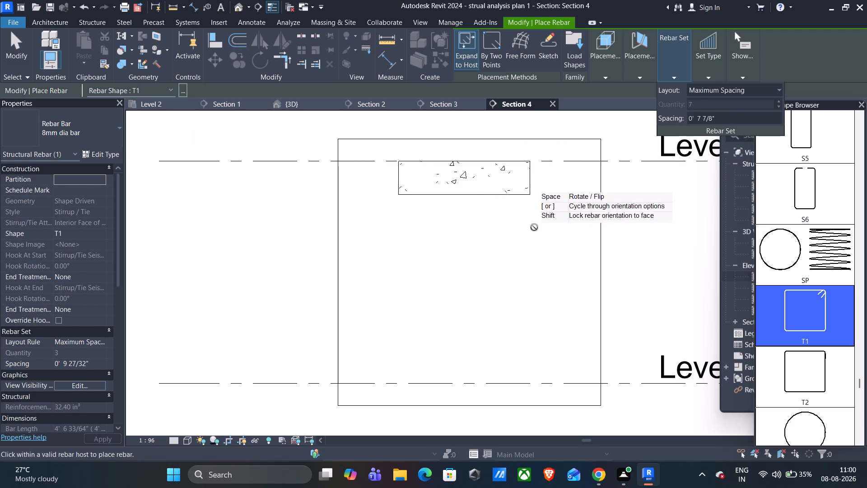
left_click(474, 182)
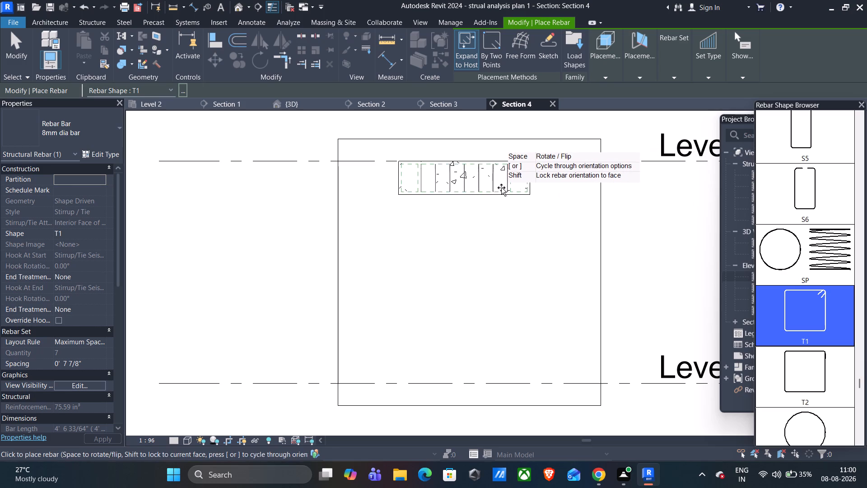
Set the rebar placement parallel to the work plane with a fixed number layout of 2 bars.
left_click(633, 69)
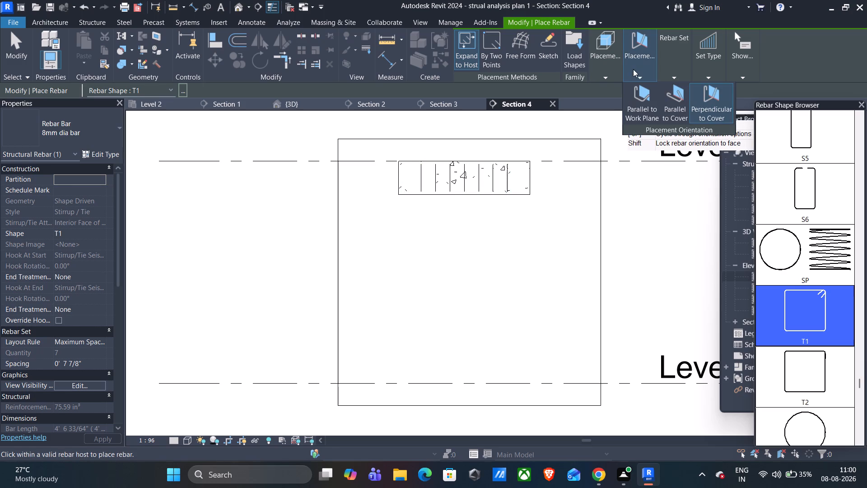
left_click(639, 96)
left_click(679, 70)
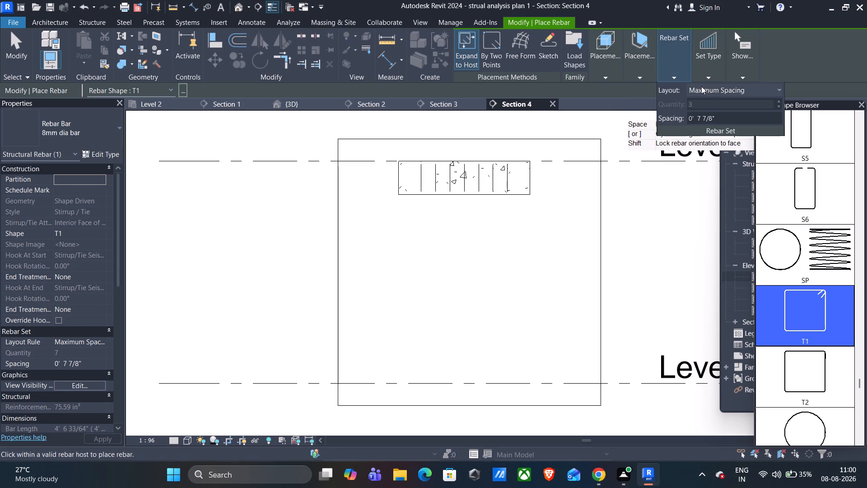
left_click(750, 88)
left_click(734, 115)
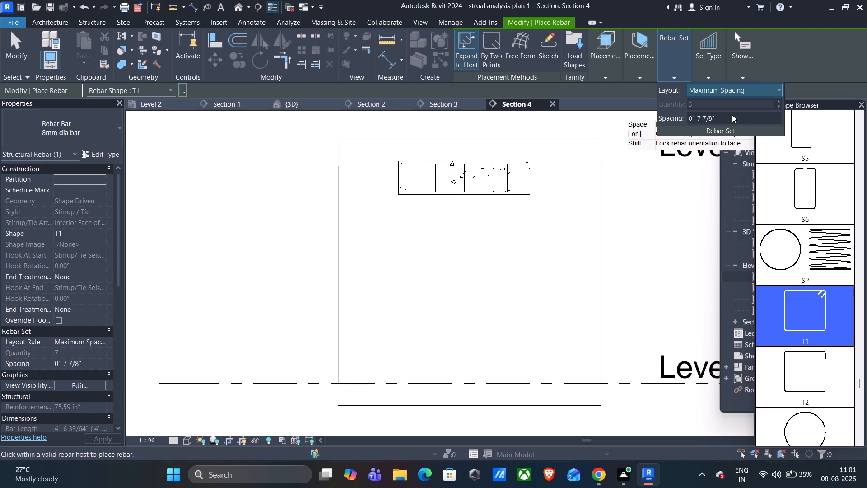
left_click(720, 106)
key("2")
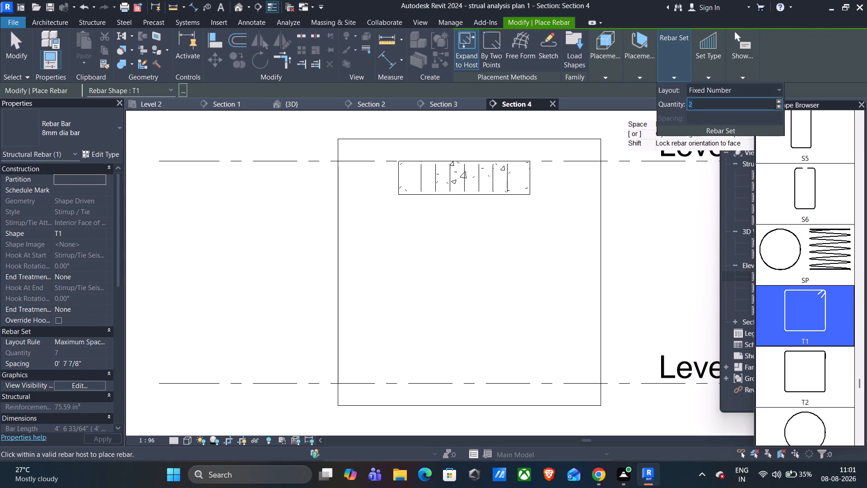
Choose the straight rebar shape 00 and the 12mm dia bar type.
scroll(860, 184, "up", 20)
scroll(860, 184, "up", 10)
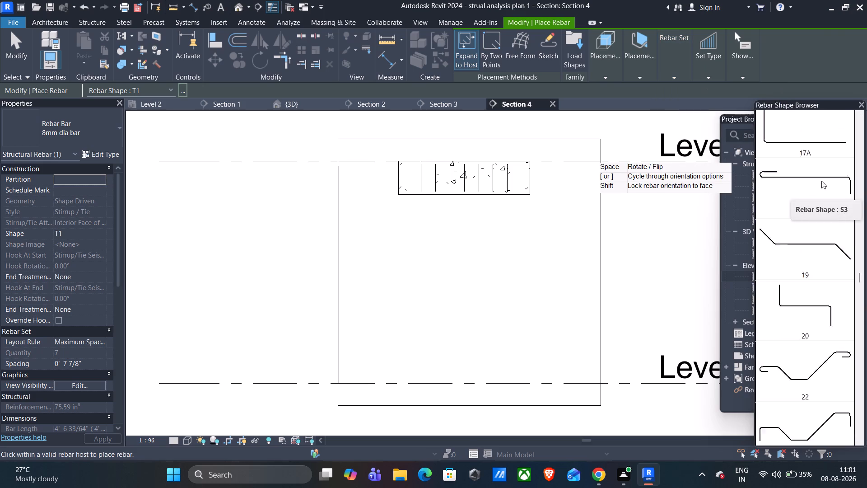
scroll(821, 181, "up", 20)
scroll(821, 181, "up", 18)
left_click(805, 149)
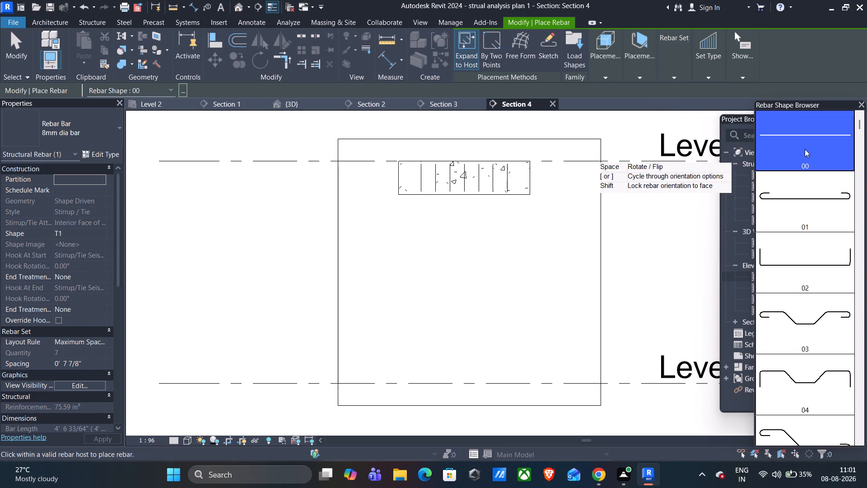
left_click(103, 145)
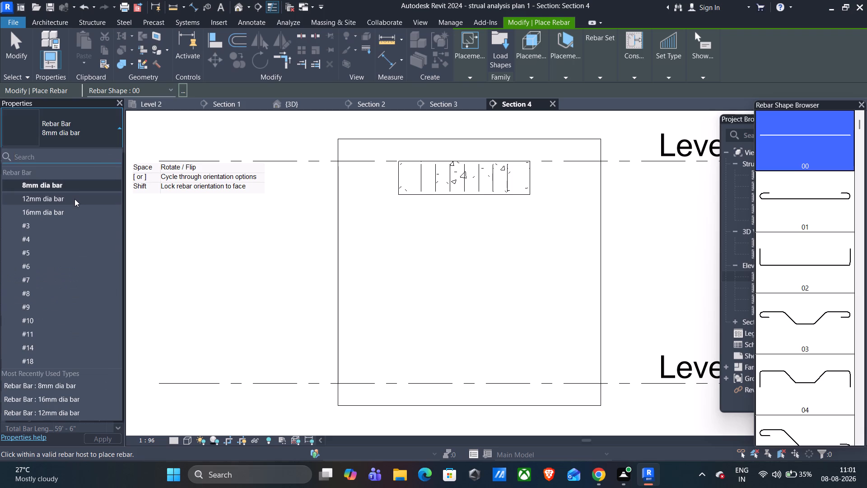
left_click(75, 199)
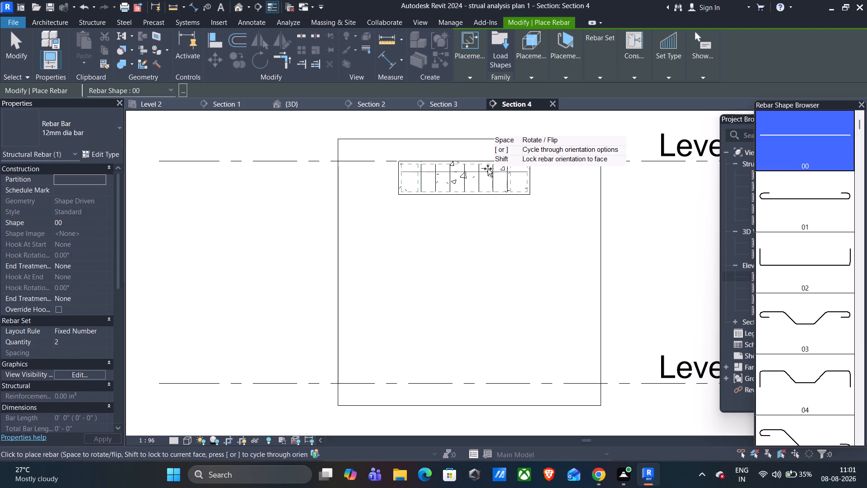
Place pairs of straight 12 mm bars along the top and bottom of the short beam, inside the stirrups.
scroll(488, 168, "up", 18)
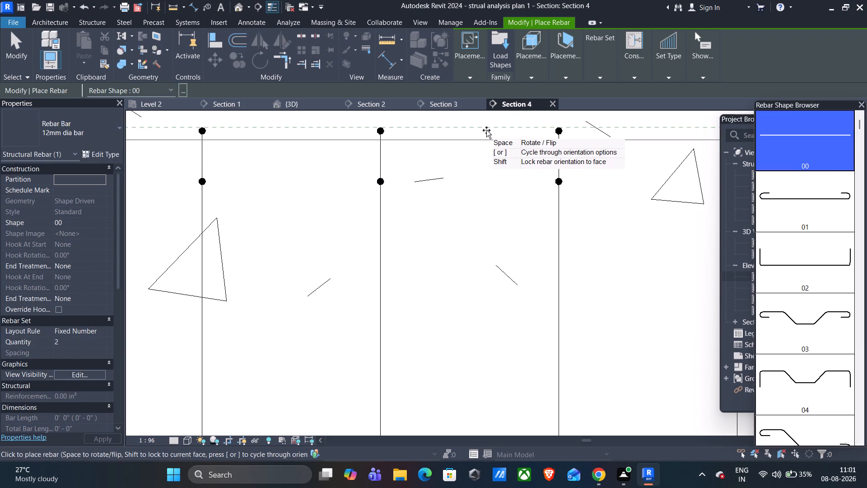
left_click(486, 130)
scroll(485, 146, "down", 9)
scroll(476, 226, "down", 2)
scroll(488, 249, "up", 19)
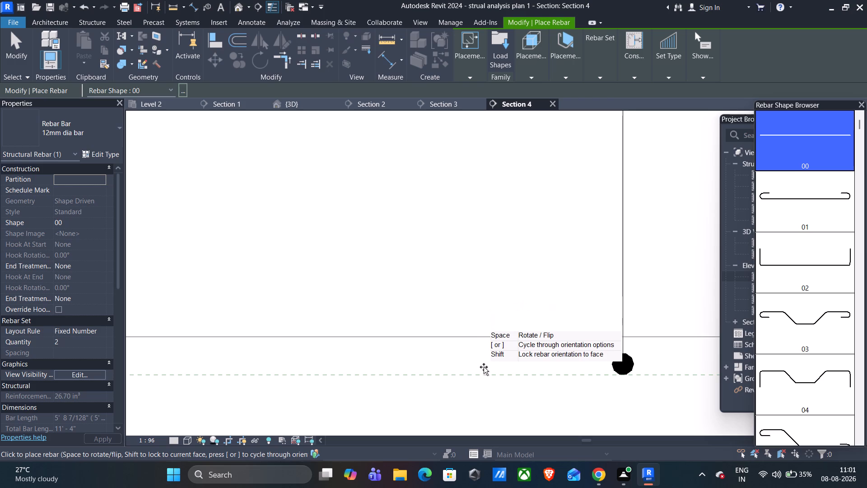
left_click(482, 366)
scroll(479, 329, "down", 20)
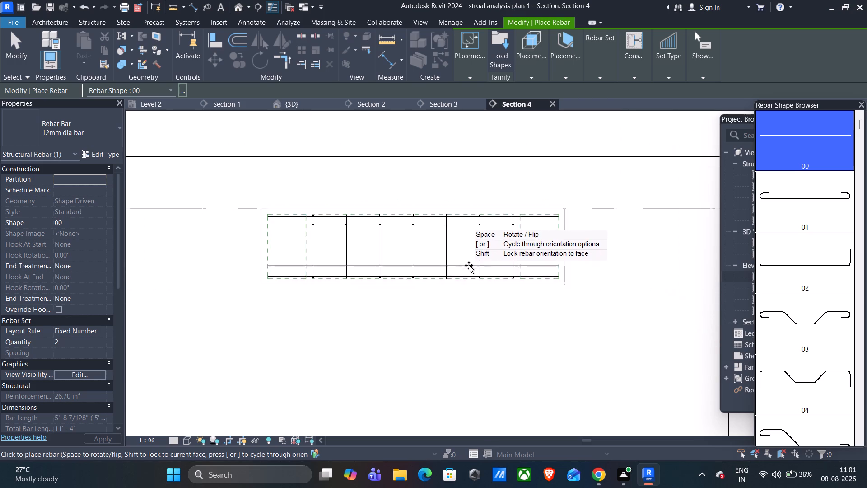
On the Level 2 plan, draw a section along the upper interior beam that meets the short beam, flipped to face the opposite way.
key("Escape")
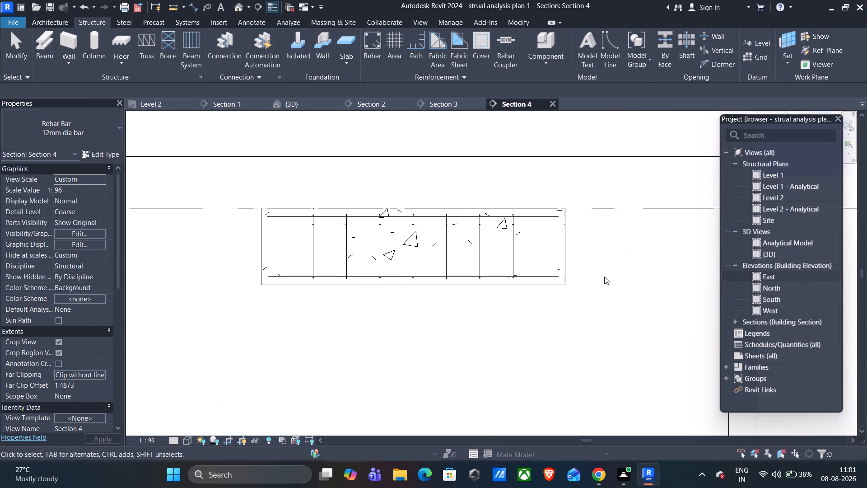
left_click(285, 104)
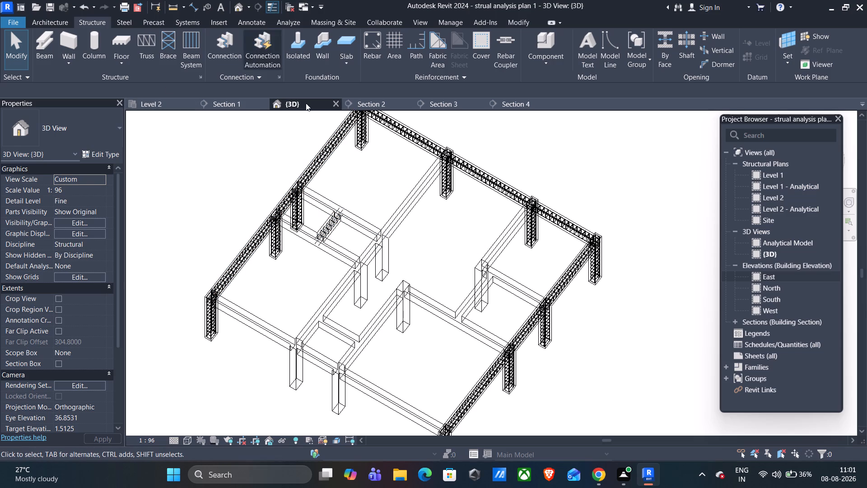
scroll(384, 187, "down", 4)
scroll(378, 187, "up", 1)
left_click(173, 100)
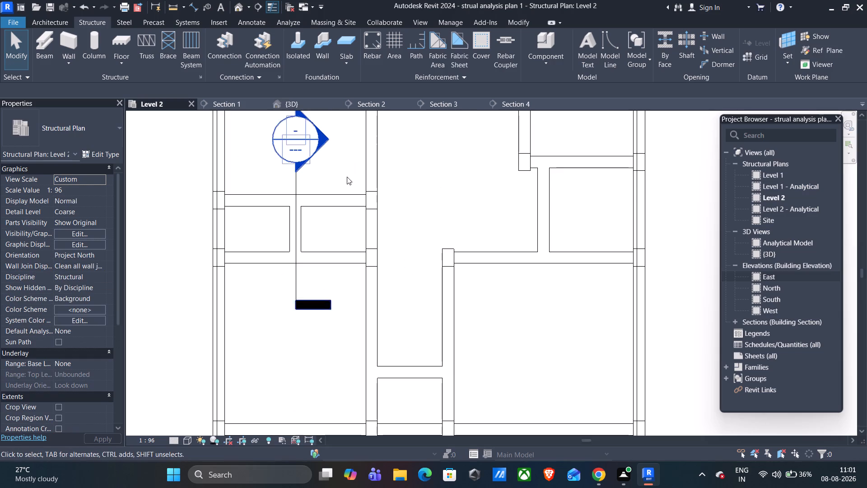
scroll(353, 178, "down", 7)
middle_click_drag(387, 167, 393, 216)
scroll(398, 221, "up", 3)
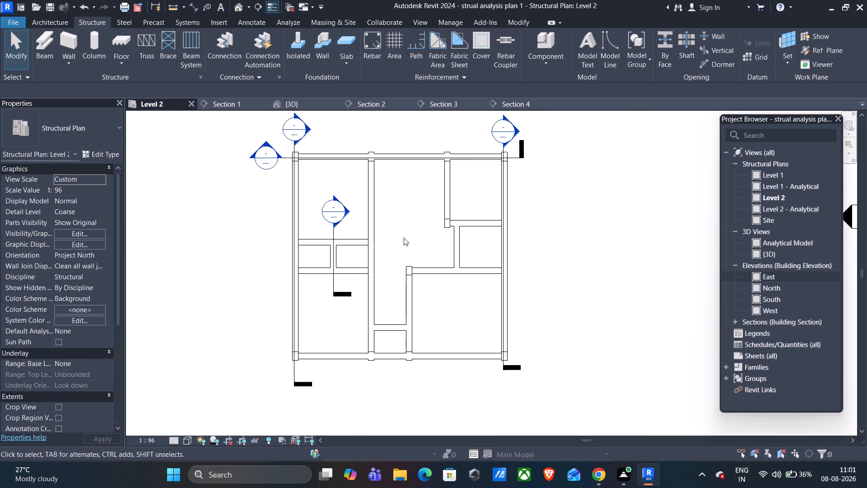
scroll(404, 238, "up", 7)
middle_click_drag(379, 235, 474, 235)
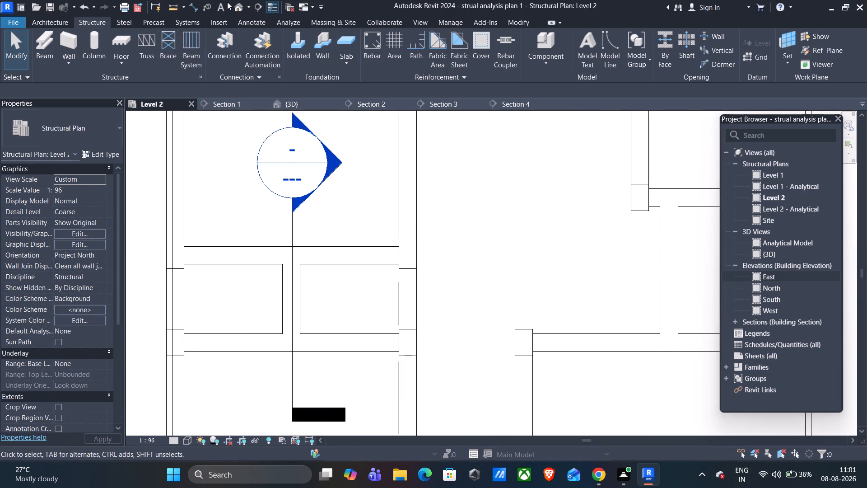
left_click(255, 4)
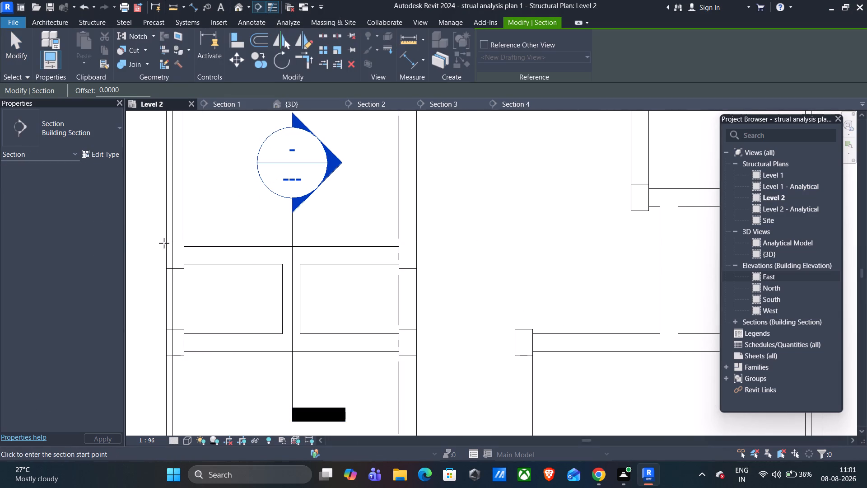
left_click(443, 250)
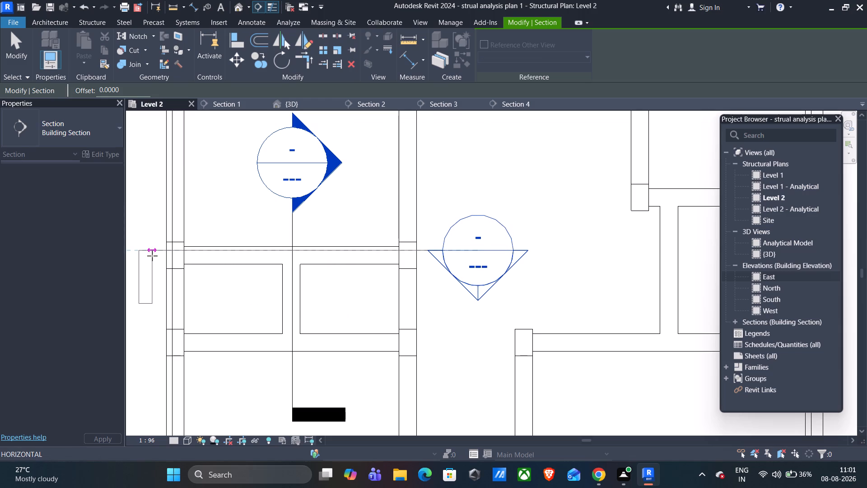
left_click(152, 256)
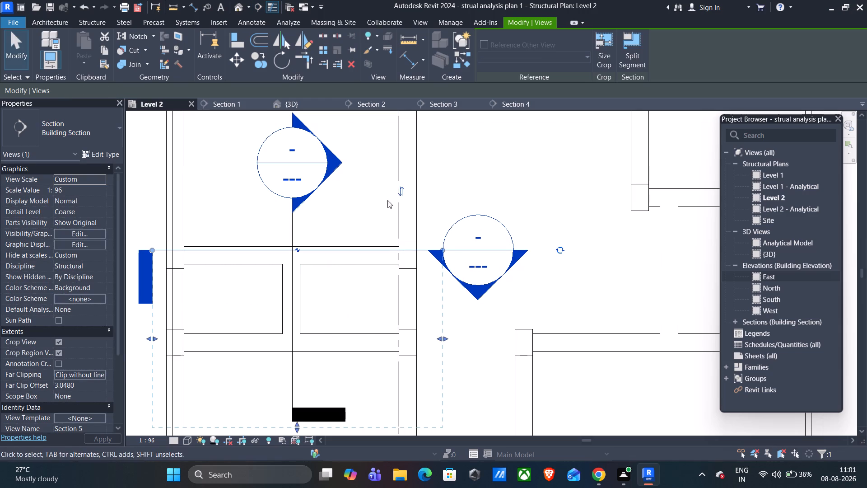
left_click(404, 192)
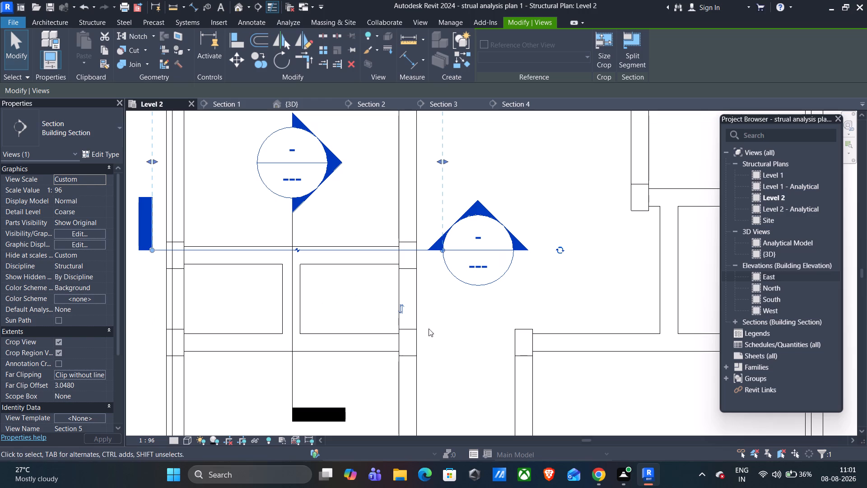
Reduce the new section's far clip offset to about 0.55 m, just past the beam, and open its view.
scroll(382, 226, "down", 3)
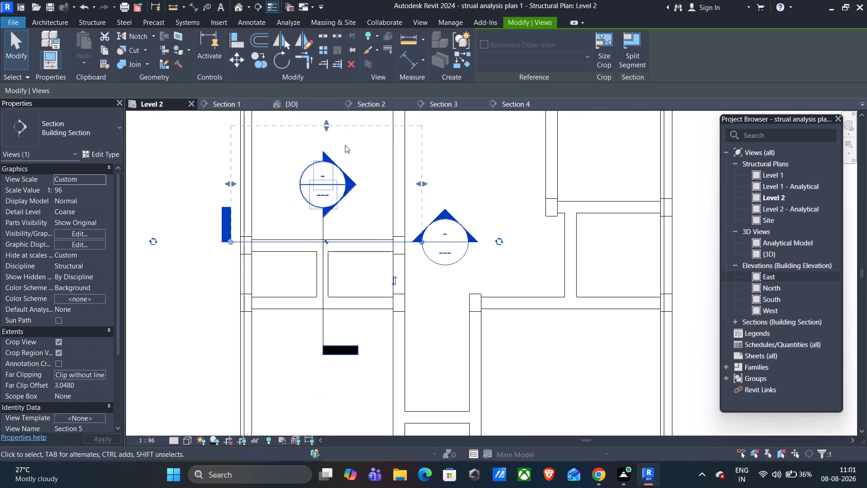
scroll(358, 161, "down", 3)
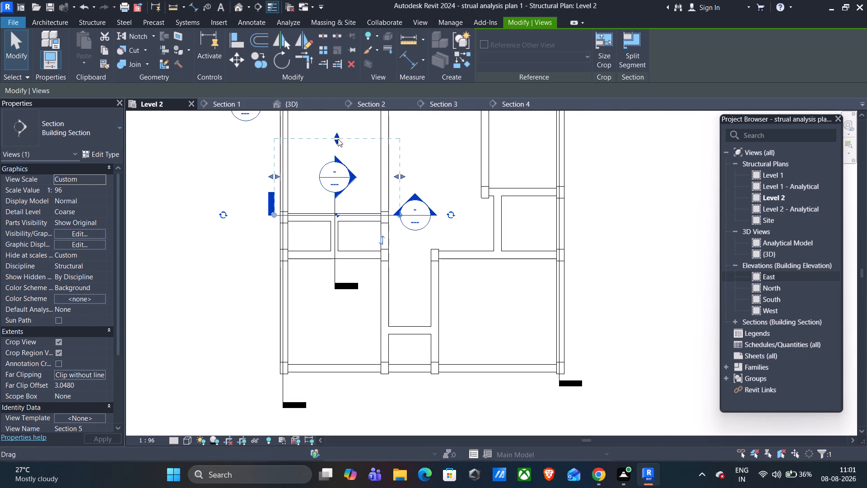
left_click_drag(338, 140, 347, 202)
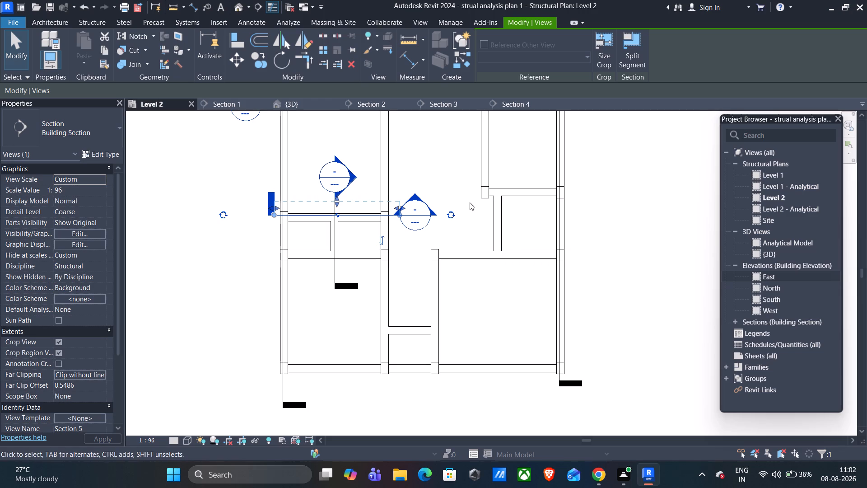
key("Escape")
double_click(427, 220)
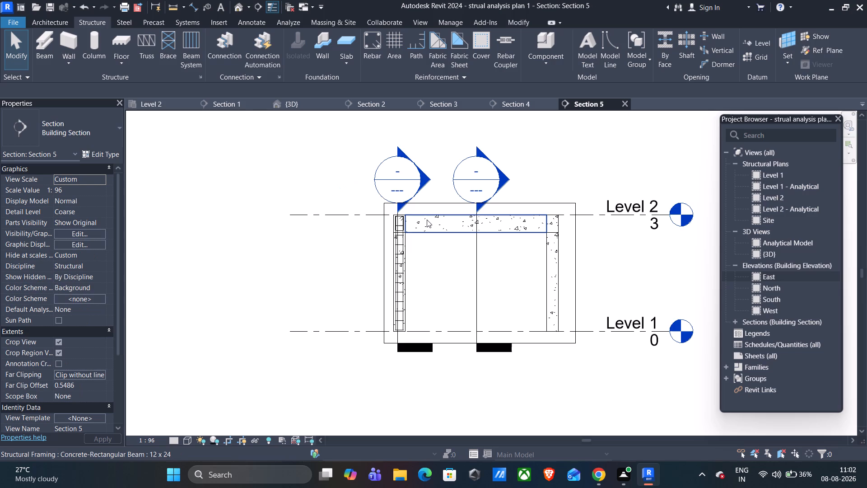
Place pairs of straight 12 mm bars, shape 00, along the top and bottom cover lines of the interior beam.
scroll(521, 267, "up", 3)
middle_click_drag(518, 266, 439, 294)
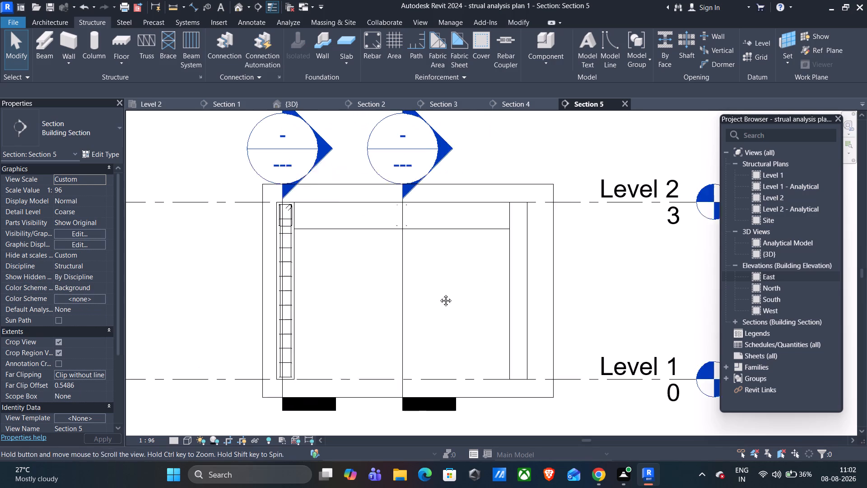
middle_click_drag(439, 294, 432, 299)
scroll(435, 289, "up", 2)
middle_click_drag(418, 271, 434, 258)
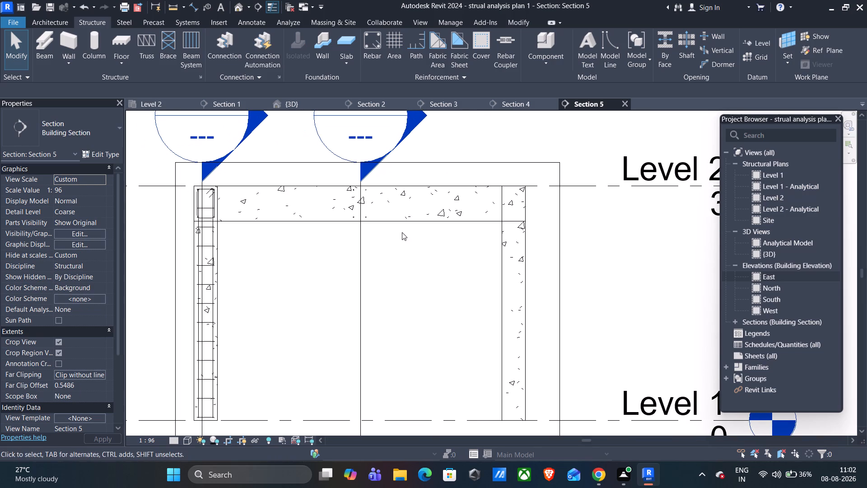
left_click(408, 222)
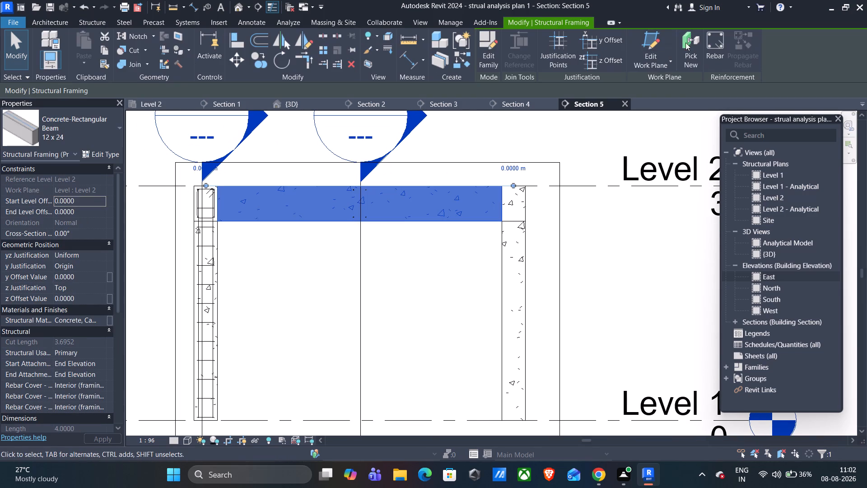
left_click(710, 38)
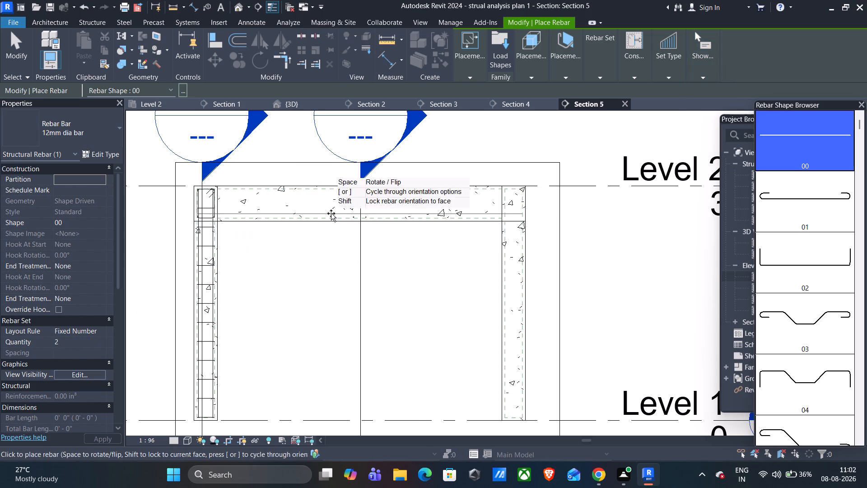
scroll(402, 194, "up", 12)
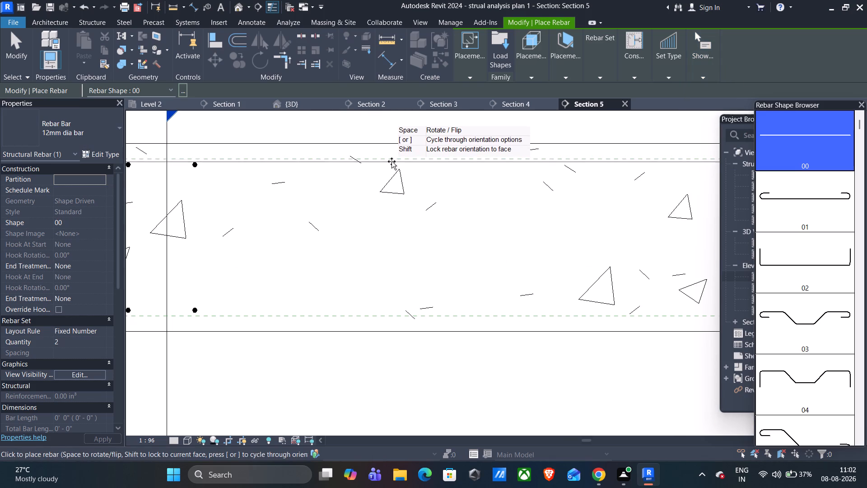
scroll(392, 161, "up", 11)
left_click(396, 155)
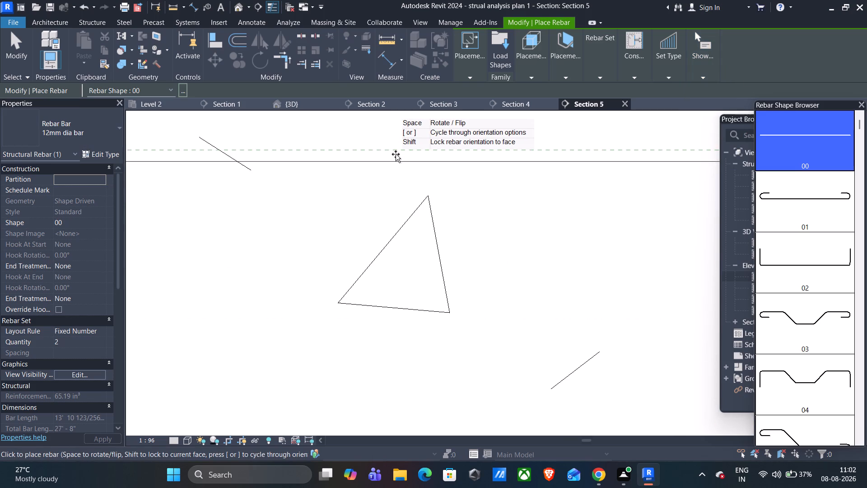
scroll(396, 154, "down", 16)
scroll(394, 266, "up", 13)
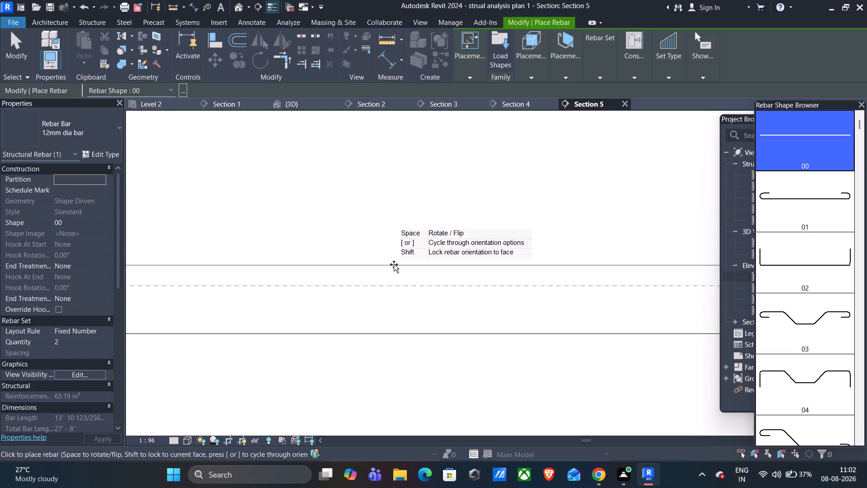
scroll(394, 263, "up", 5)
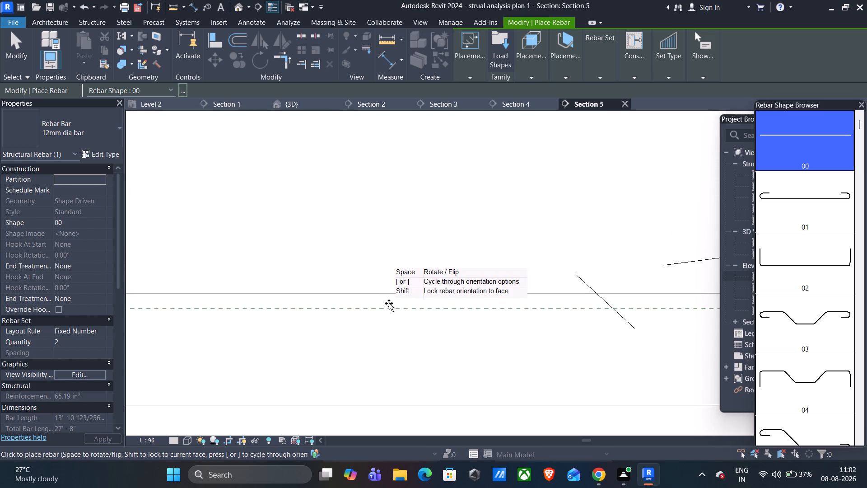
left_click(389, 303)
scroll(389, 299, "down", 6)
scroll(410, 269, "down", 11)
scroll(450, 237, "down", 5)
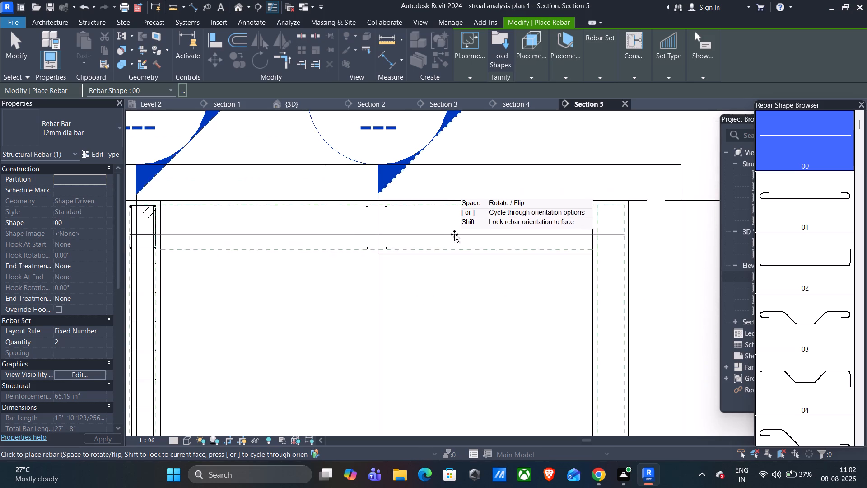
scroll(454, 234, "down", 2)
Choose the 16mm dia bar type and place straight vertical bar pairs along both side covers of the unreinforced interior column at the beam's end.
left_click(108, 131)
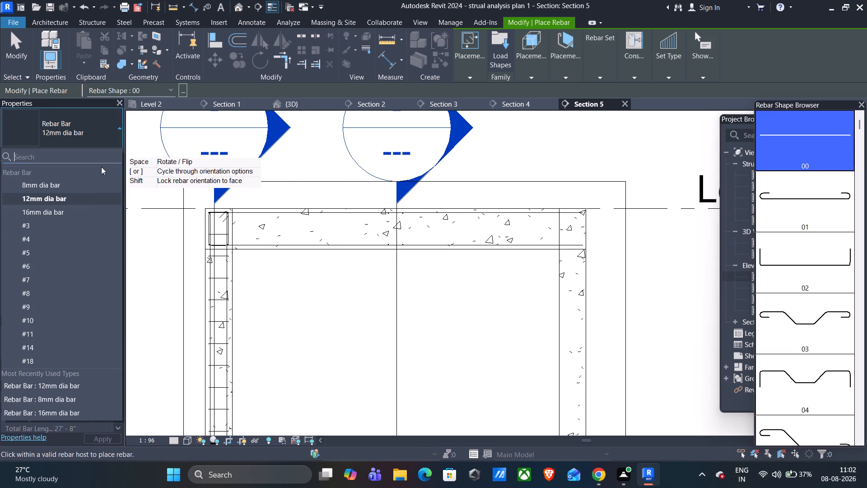
left_click(75, 212)
scroll(536, 299, "up", 5)
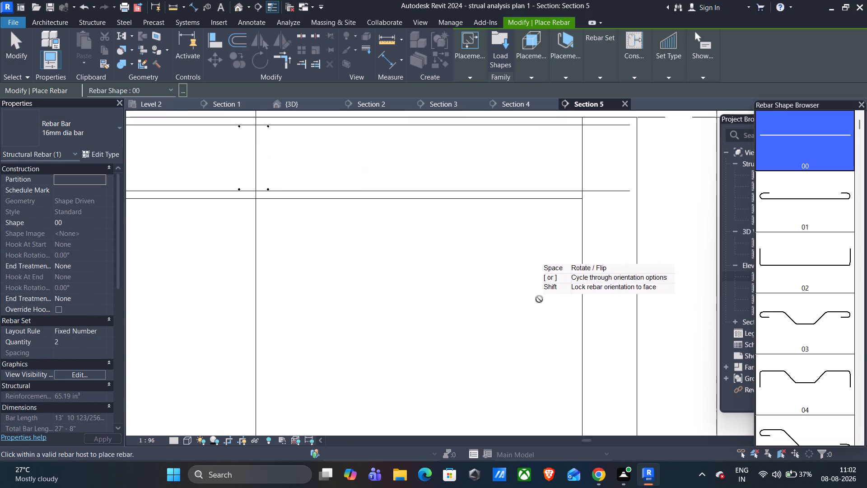
scroll(597, 293, "up", 4)
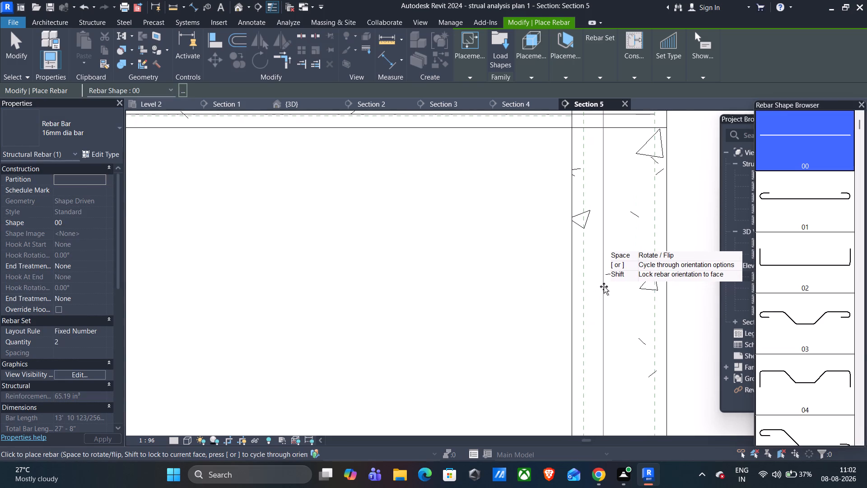
scroll(604, 286, "up", 4)
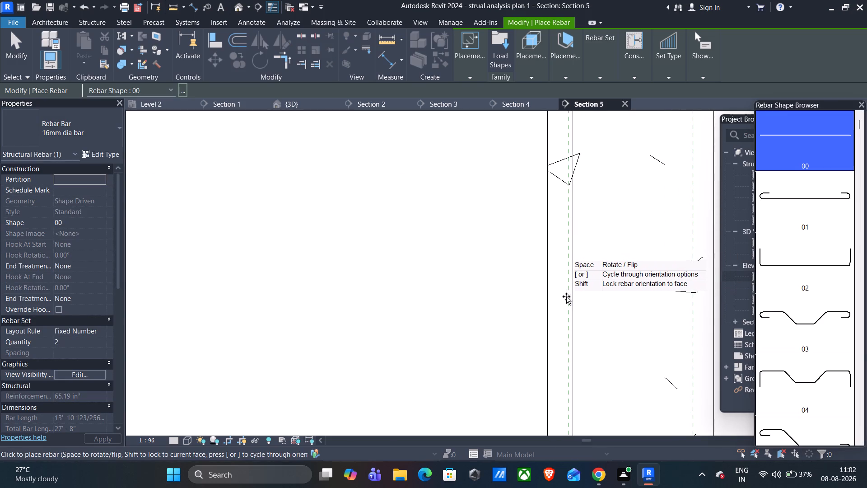
left_click(566, 297)
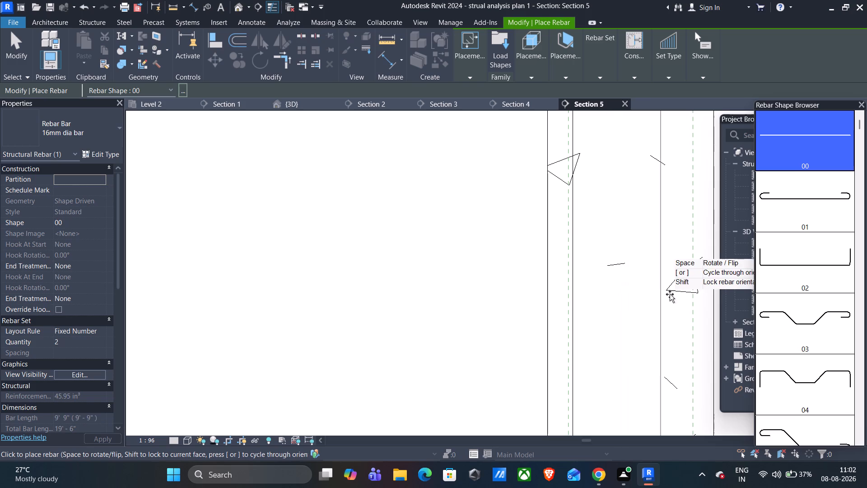
left_click(696, 296)
scroll(696, 296, "down", 14)
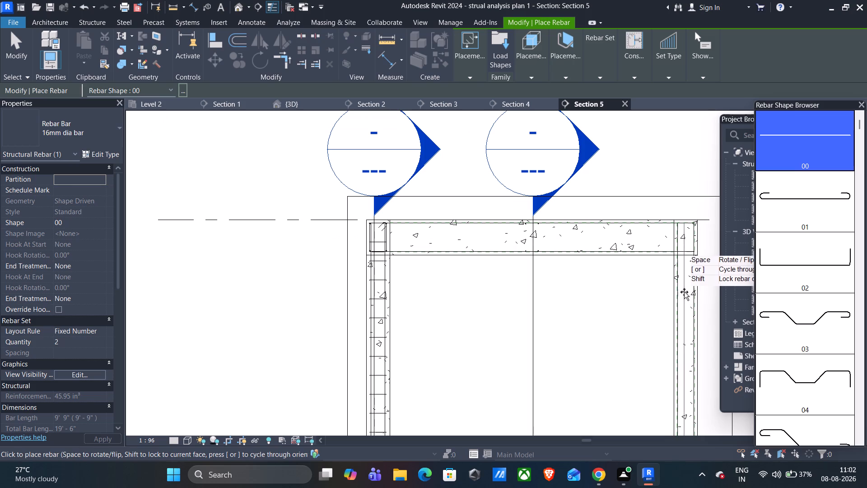
middle_click_drag(625, 325, 592, 286)
middle_click(592, 286)
scroll(592, 296, "down", 3)
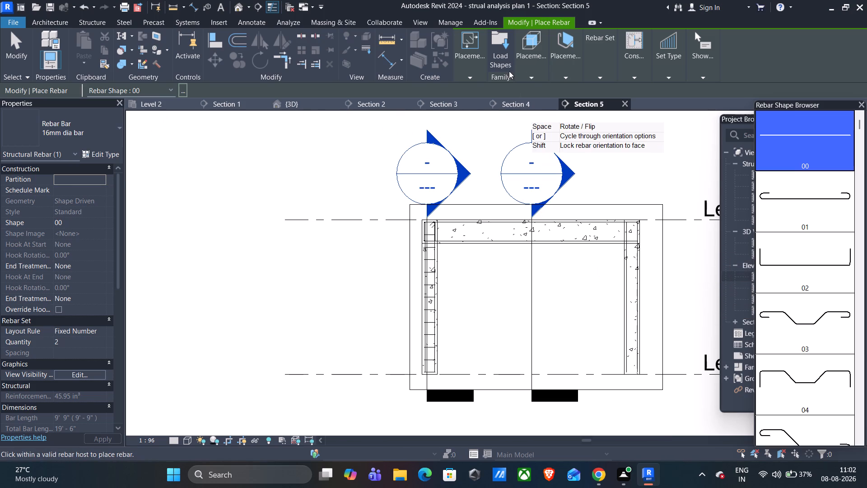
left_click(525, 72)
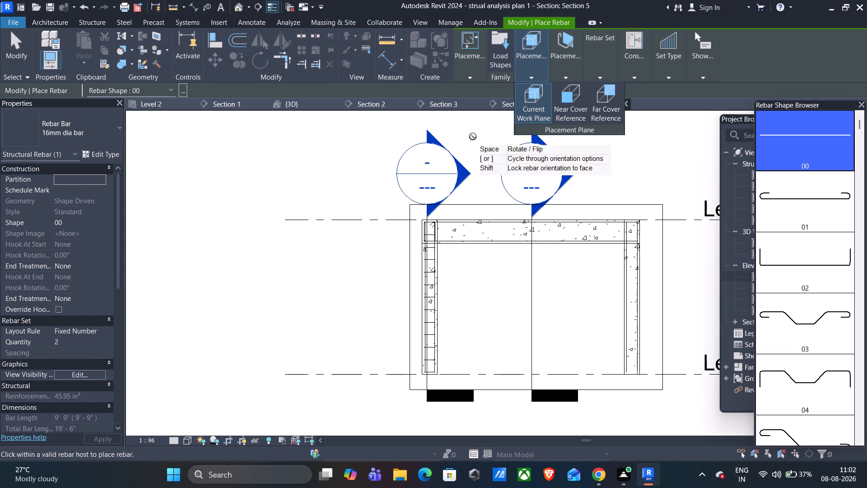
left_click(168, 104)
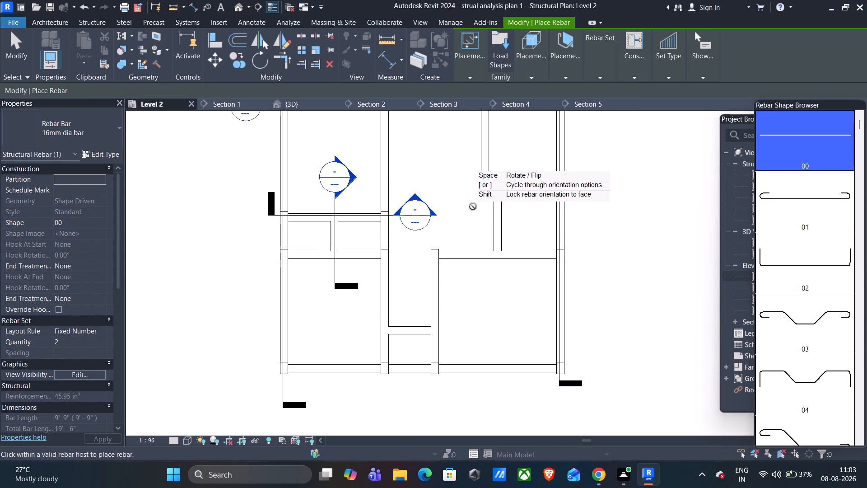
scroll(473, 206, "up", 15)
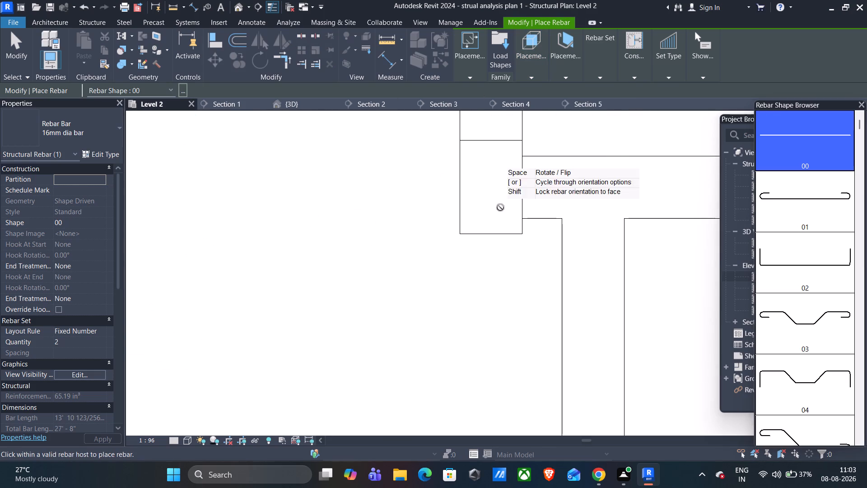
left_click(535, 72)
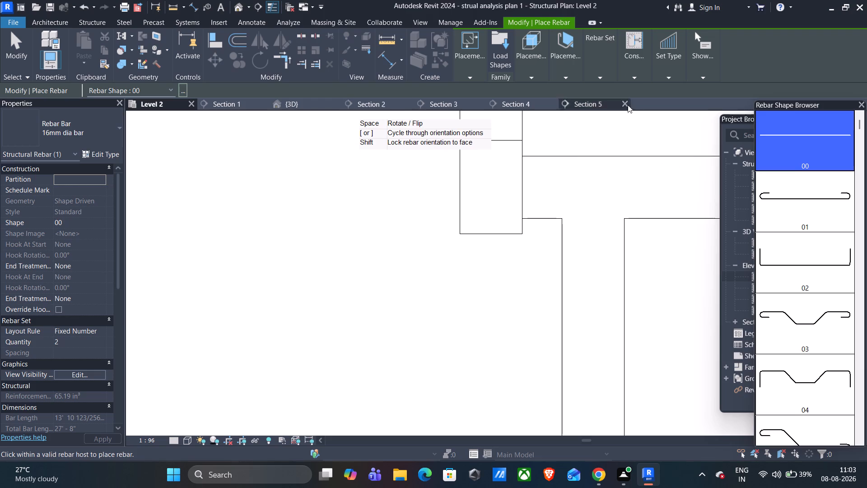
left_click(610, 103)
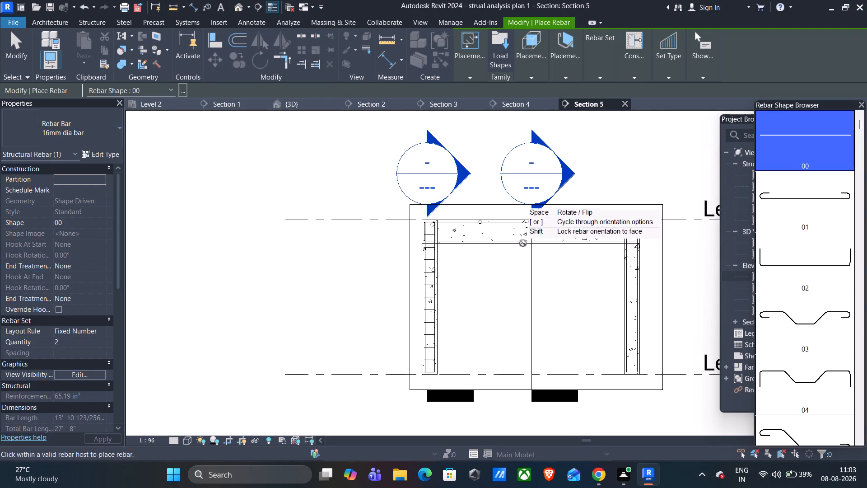
Examine the placed longitudinal bars where the interior beam meets its end column in the section view.
scroll(590, 230, "up", 6)
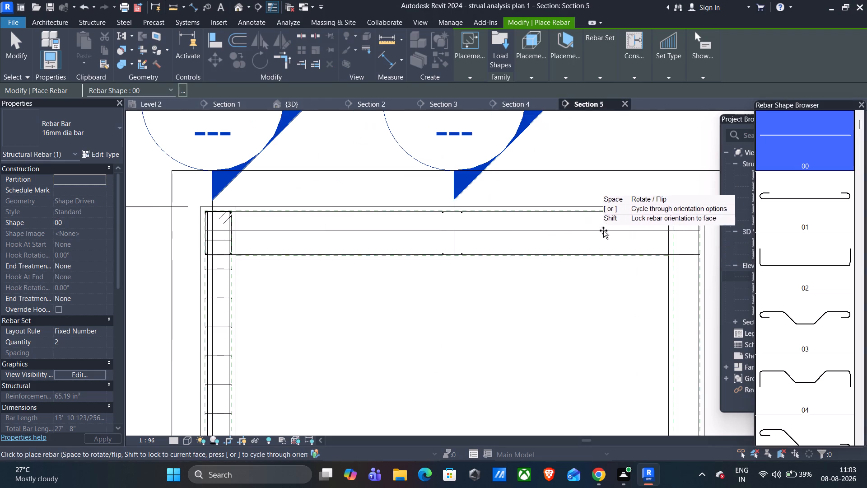
scroll(667, 230, "down", 1)
scroll(682, 242, "up", 12)
scroll(681, 237, "down", 4)
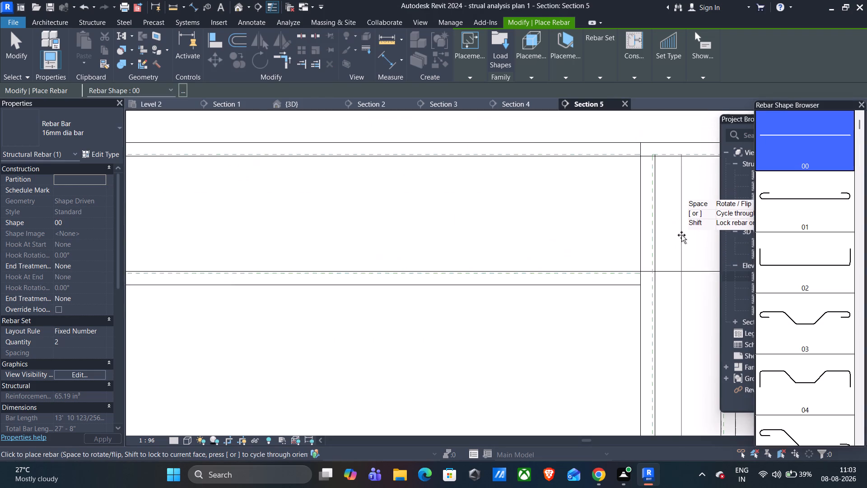
scroll(681, 235, "down", 6)
middle_click_drag(631, 291, 589, 269)
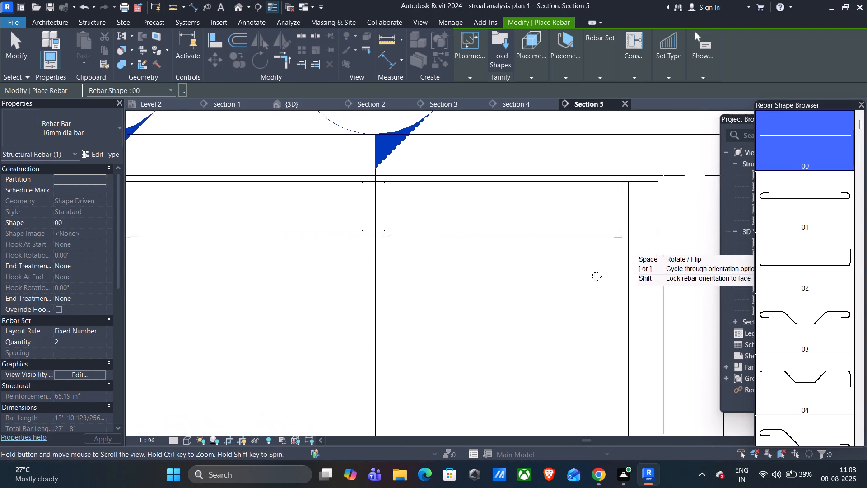
middle_click_drag(589, 269, 586, 263)
scroll(597, 261, "down", 1)
scroll(617, 253, "up", 11)
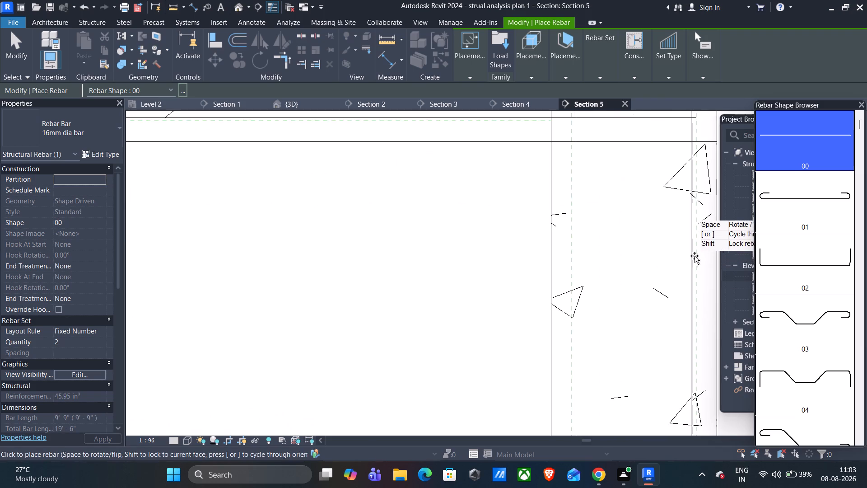
scroll(514, 273, "down", 9)
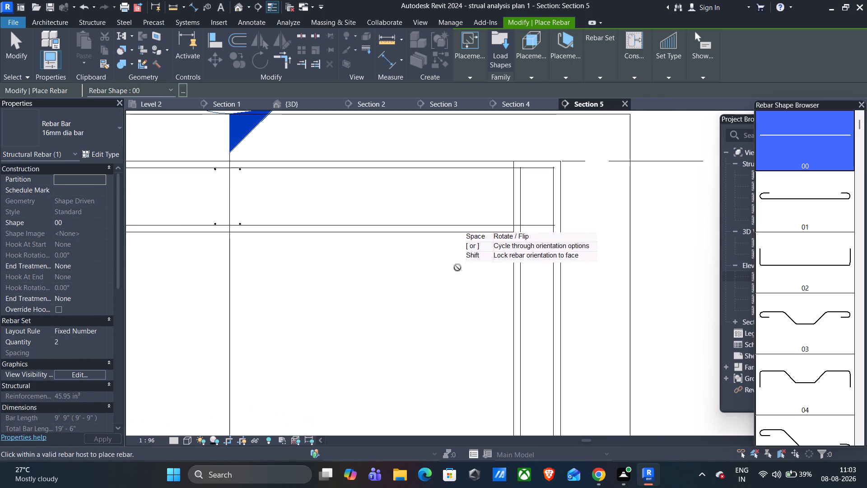
middle_click_drag(457, 267, 541, 229)
scroll(542, 231, "down", 4)
Place T1 stirrups along the interior beam, oriented perpendicular to cover, with a maximum spacing layout of 200 mm.
scroll(824, 235, "down", 12)
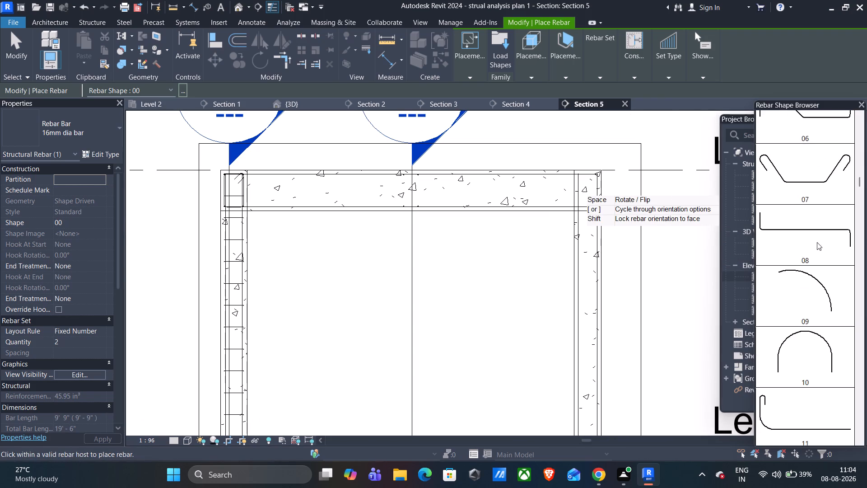
scroll(817, 242, "down", 20)
scroll(817, 242, "down", 12)
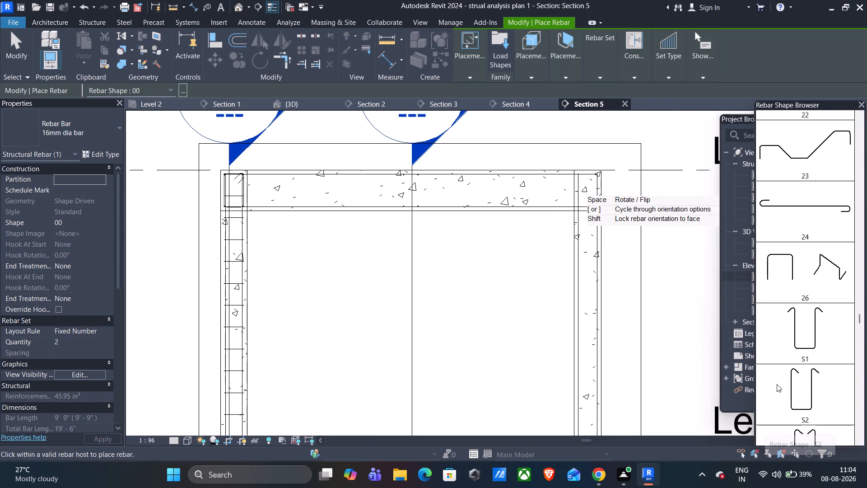
scroll(775, 339, "down", 20)
scroll(802, 331, "up", 3)
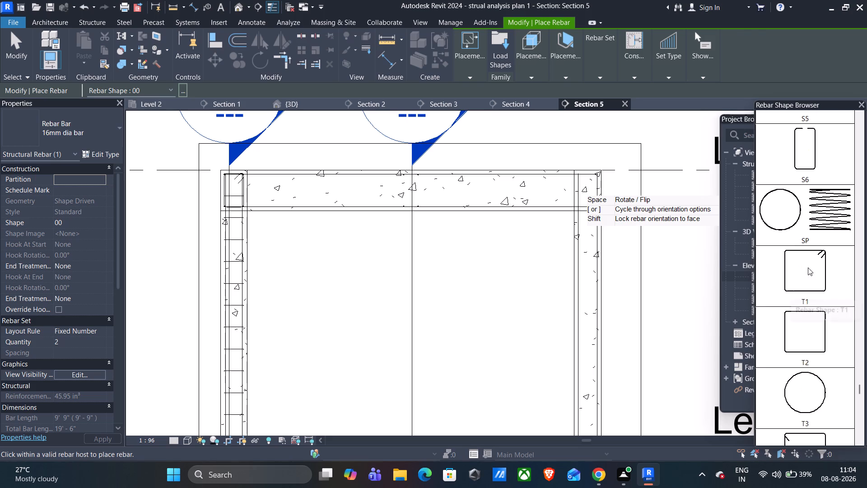
left_click(808, 267)
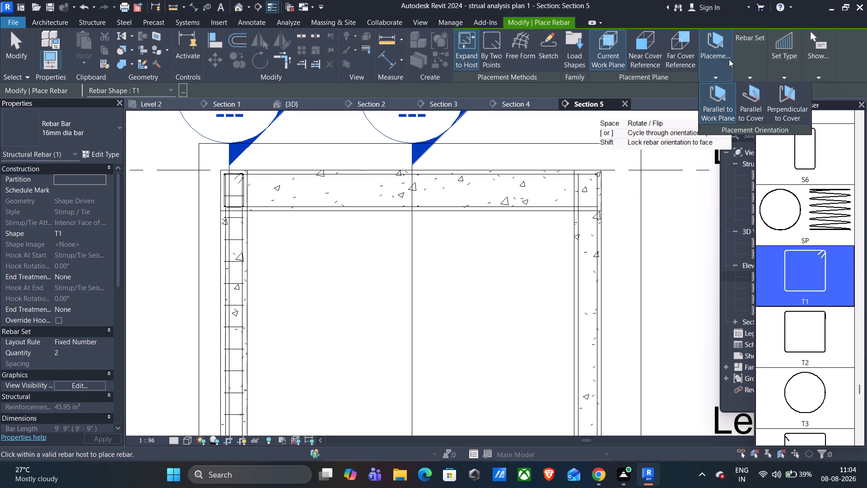
left_click(780, 90)
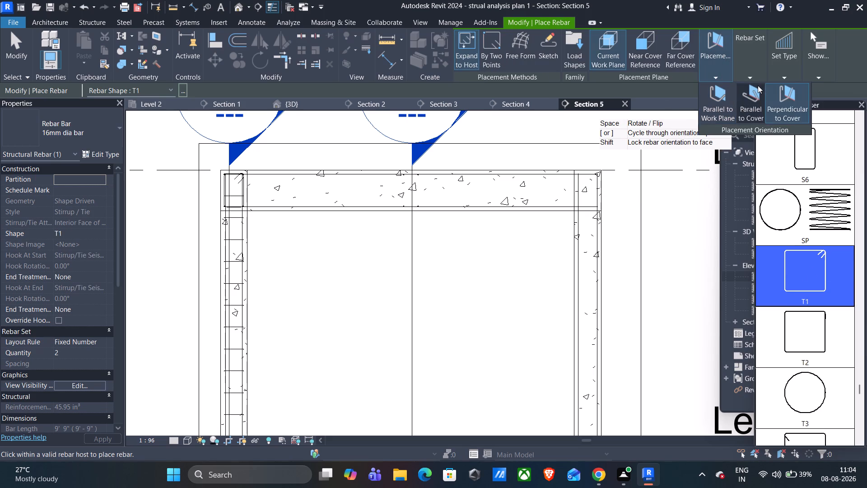
left_click(757, 83)
left_click(786, 102)
left_click(761, 74)
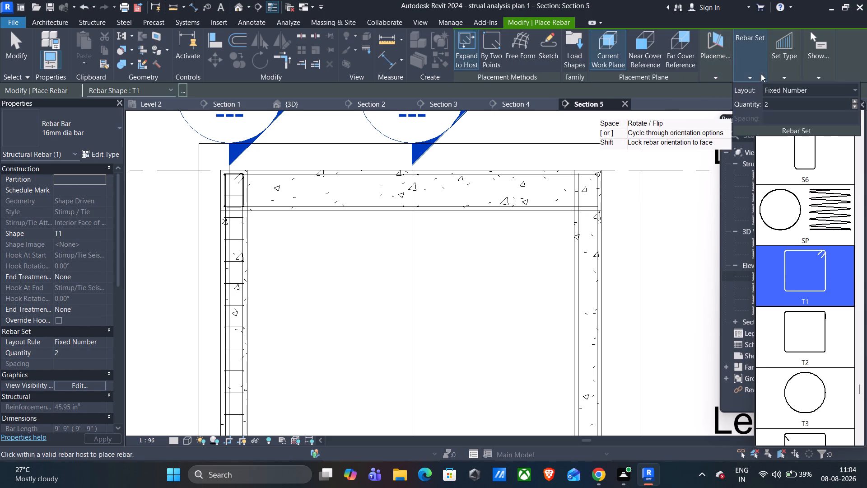
left_click(817, 91)
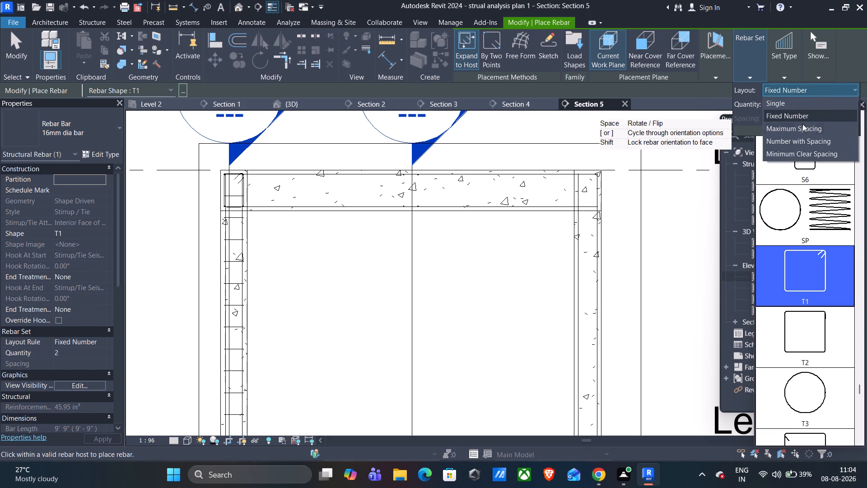
left_click(802, 124)
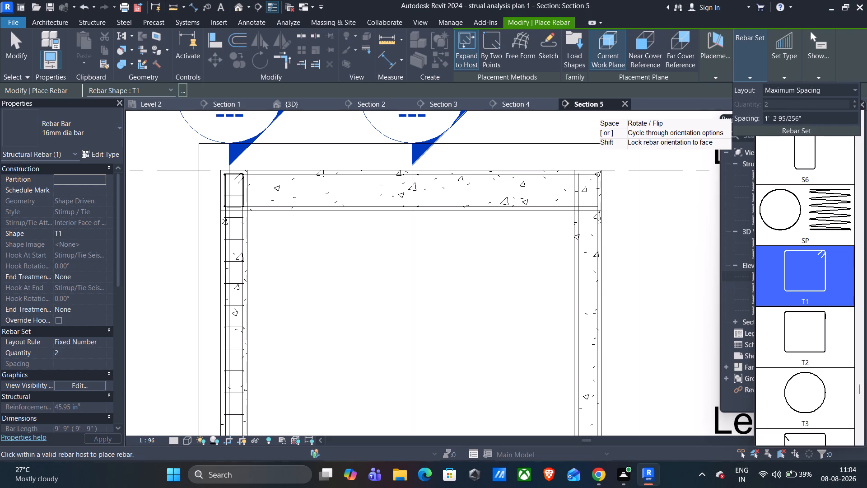
left_click(806, 115)
type("200mm")
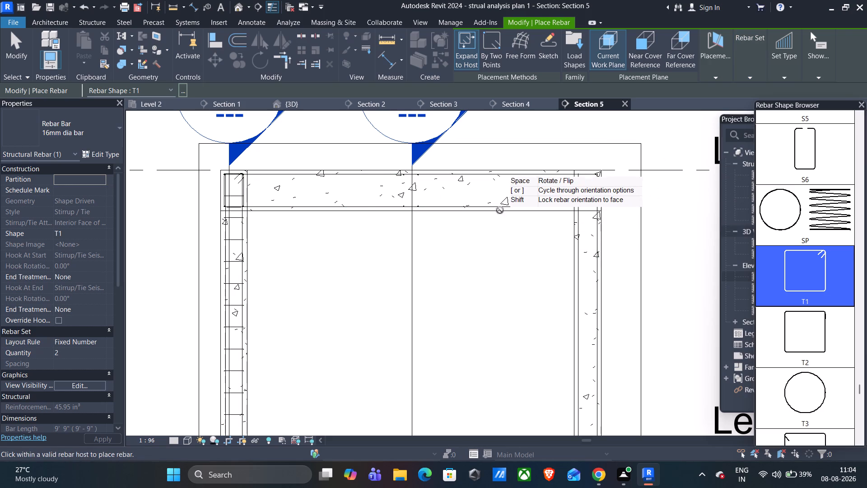
left_click(503, 195)
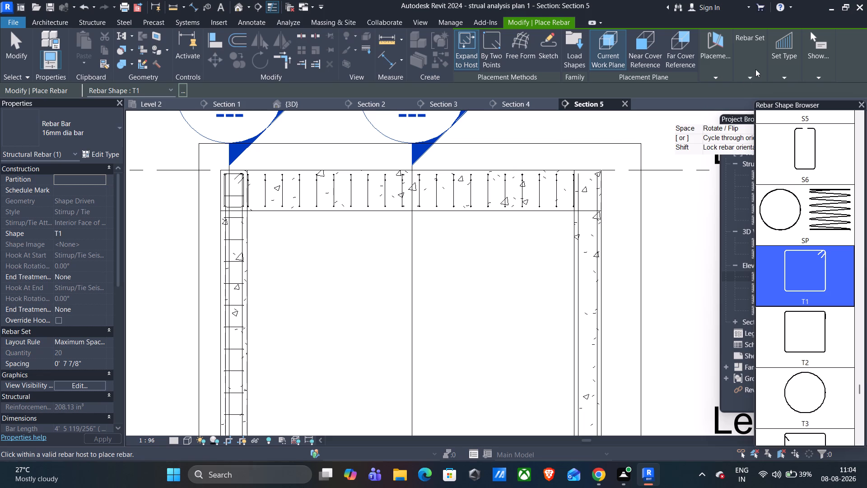
Set the maximum spacing to 250 mm and place T1 ties up the interior column at the beam's end.
left_click(755, 69)
left_click_drag(804, 121, 759, 126)
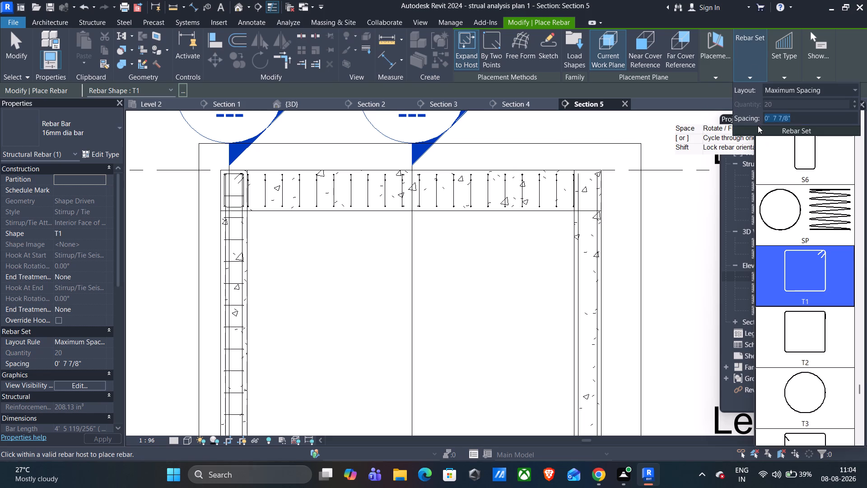
type("250")
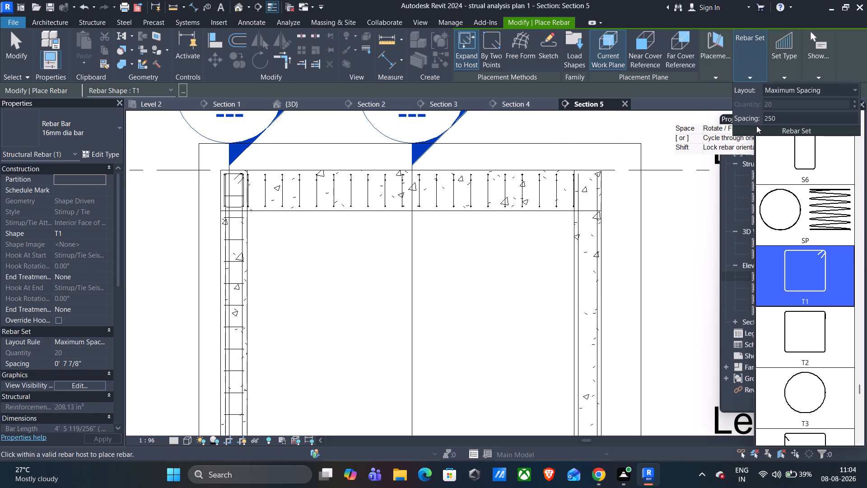
type("mm")
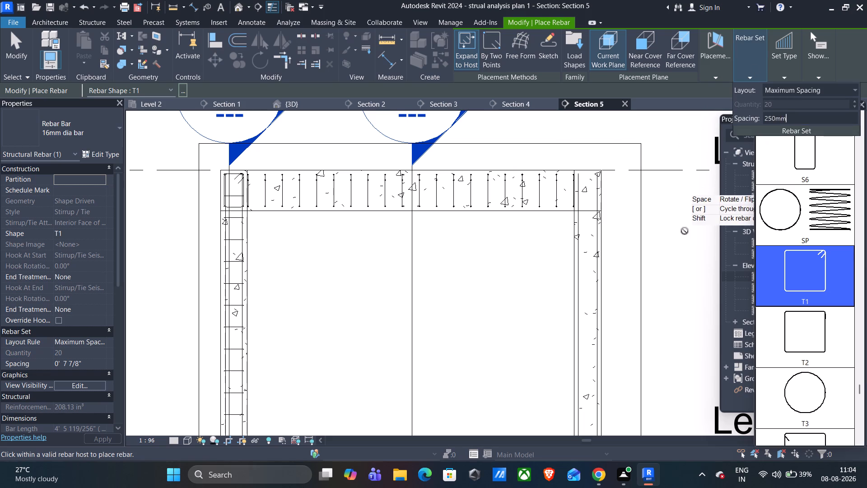
left_click(589, 259)
Examine the placed beam stirrups and column ties in the section, and check the remaining unreinforced members in the 3D view.
scroll(650, 249, "down", 2)
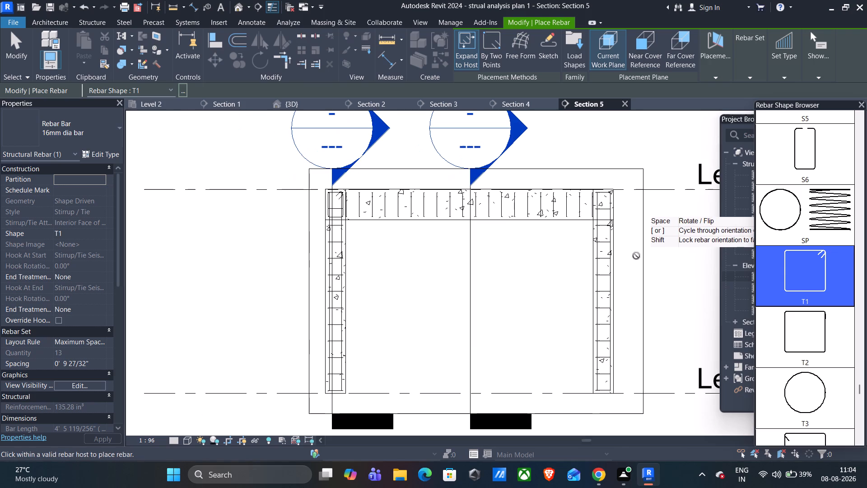
middle_click_drag(631, 253, 627, 221)
scroll(676, 255, "up", 2)
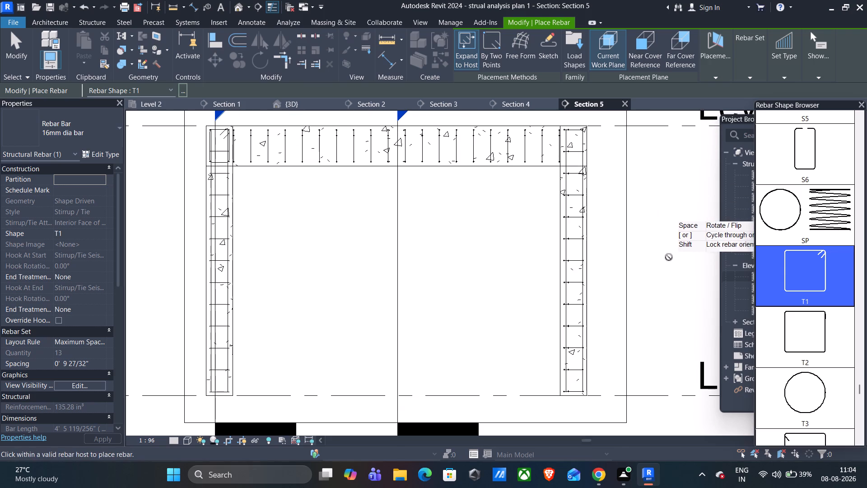
scroll(561, 274, "up", 4)
scroll(574, 277, "down", 4)
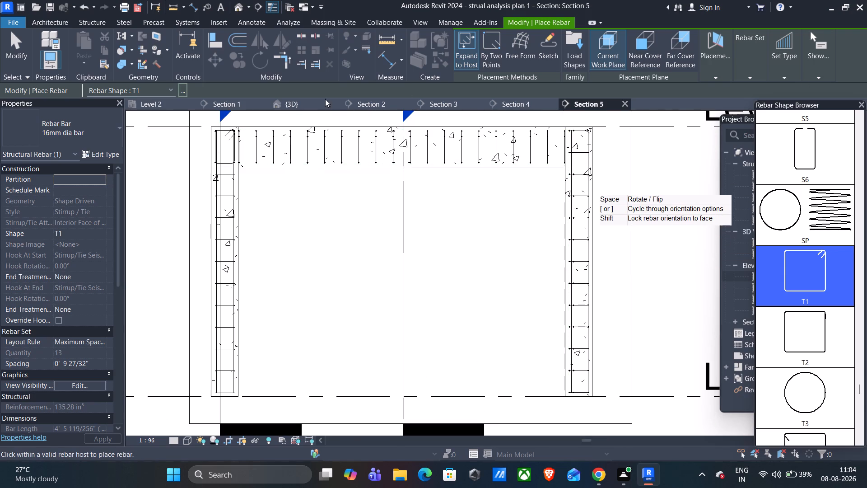
left_click(288, 104)
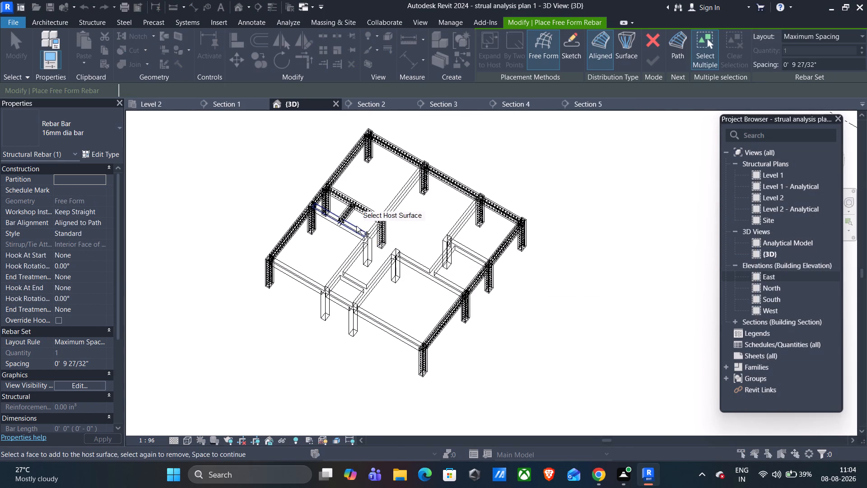
scroll(356, 226, "up", 9)
scroll(372, 228, "down", 4)
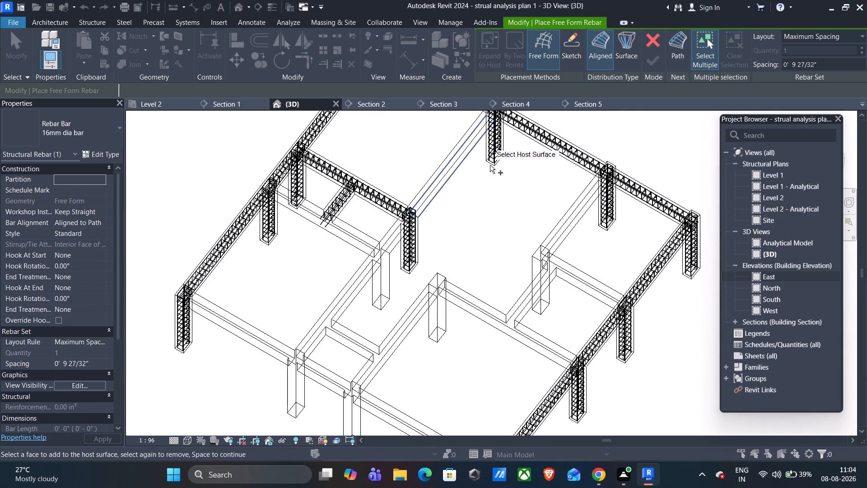
Return to the Level 2 structural plan and end the rebar placement.
left_click(149, 106)
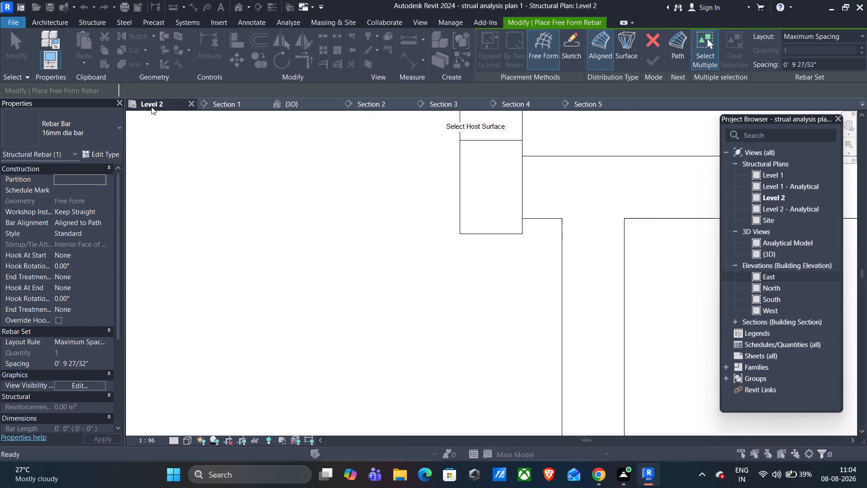
scroll(364, 188, "down", 12)
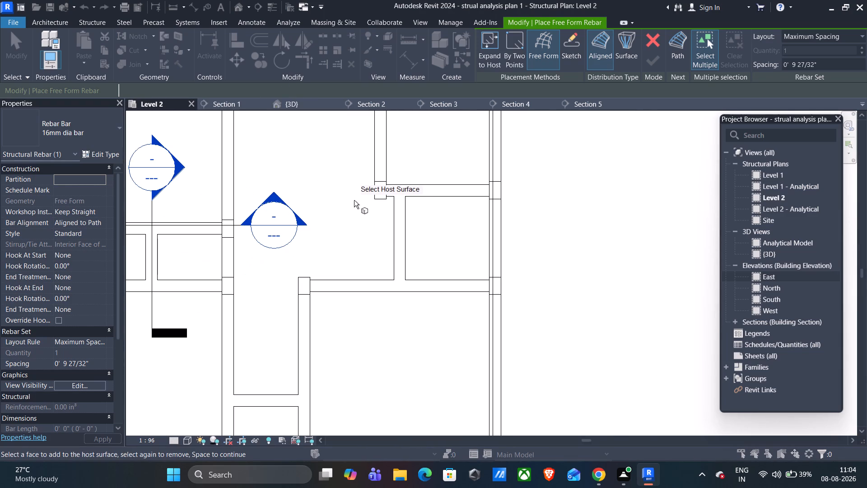
key("Escape")
middle_click_drag(334, 210, 411, 187)
middle_click_drag(398, 224, 448, 197)
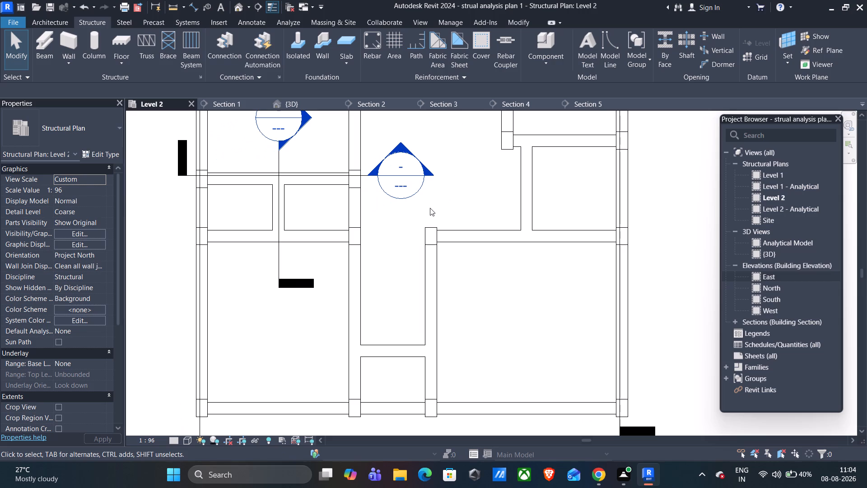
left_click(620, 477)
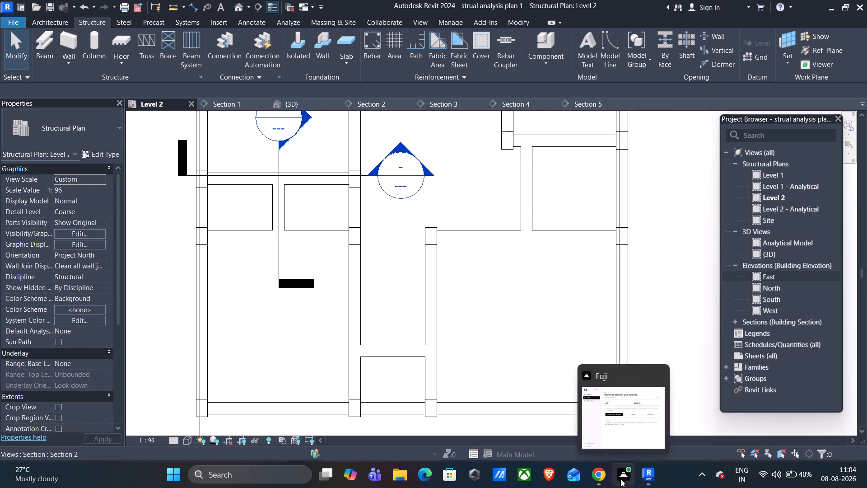
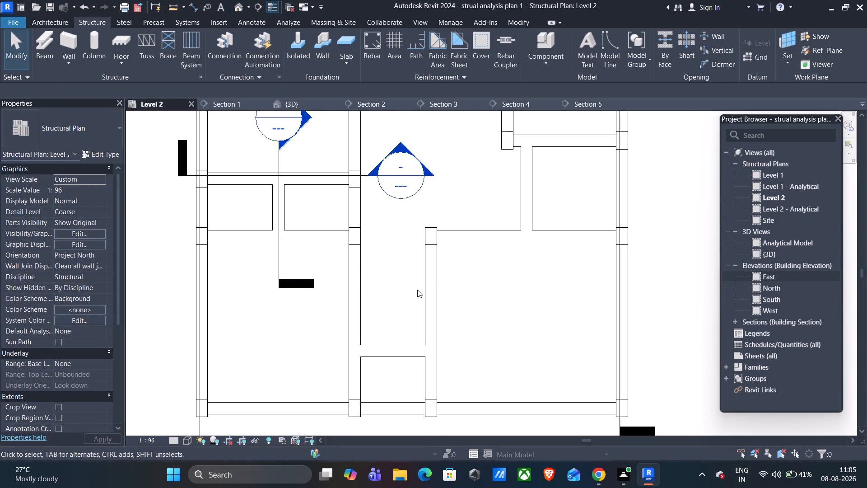
Cut a section along the horizontal beam between the interior column and the west perimeter column, looking south, with a far clip offset of about 2.81.
scroll(417, 290, "up", 3)
scroll(421, 293, "down", 3)
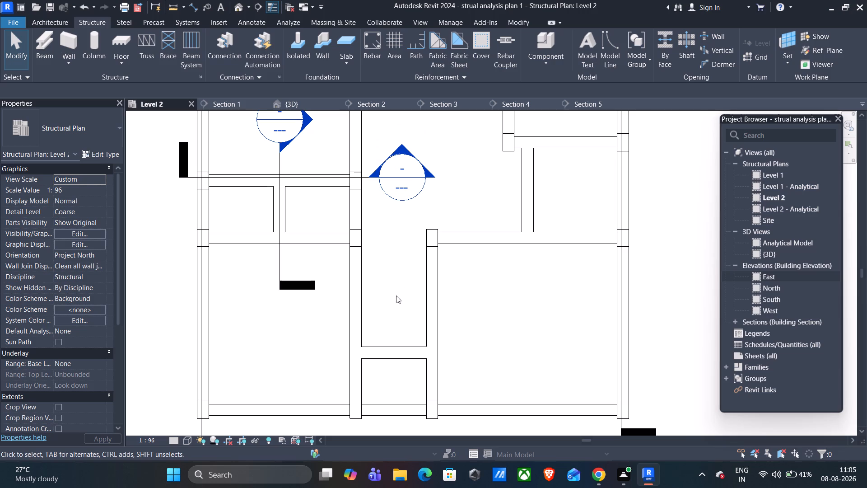
middle_click_drag(392, 296, 434, 286)
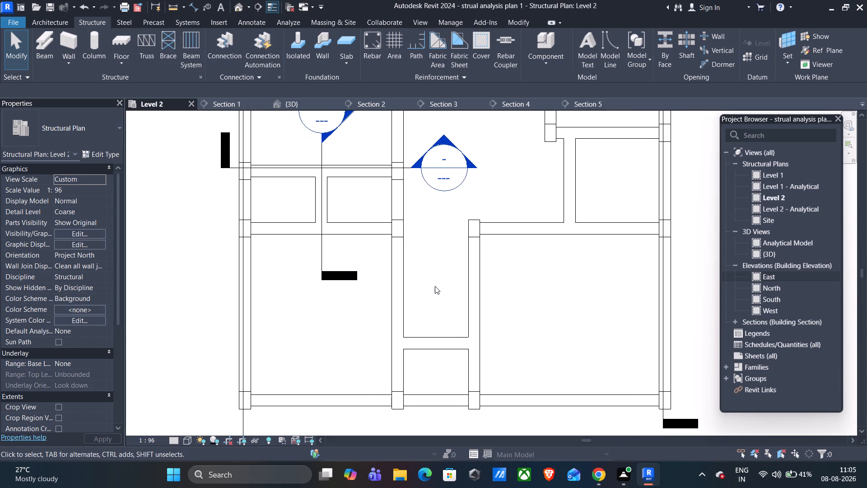
left_click(256, 8)
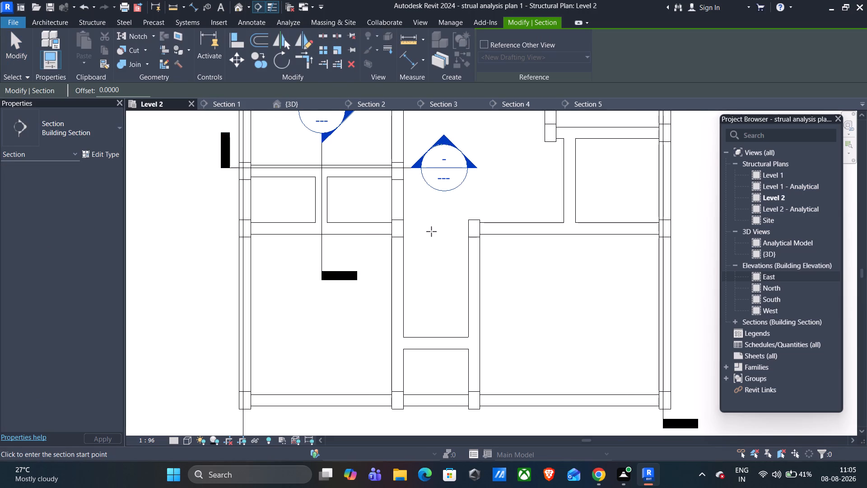
left_click(431, 231)
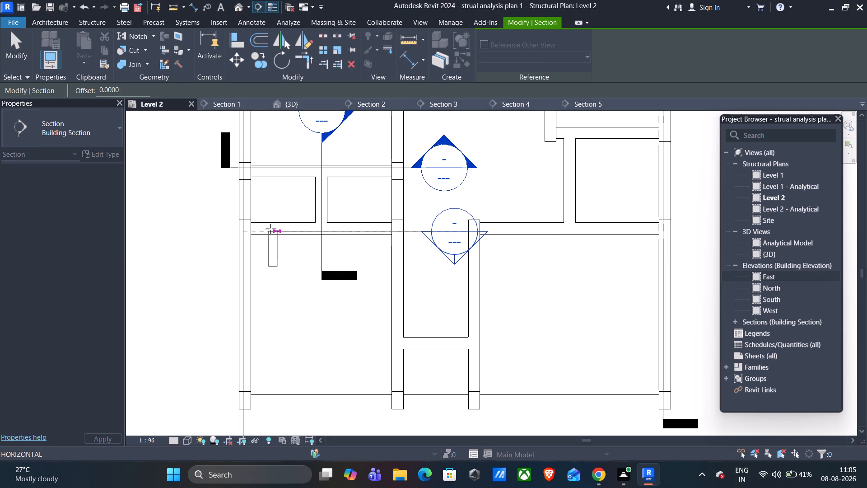
left_click(223, 229)
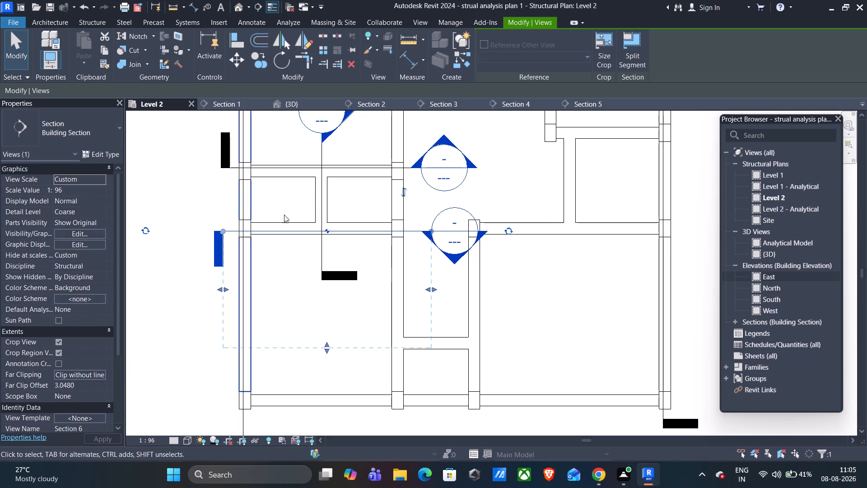
left_click_drag(327, 346, 323, 337)
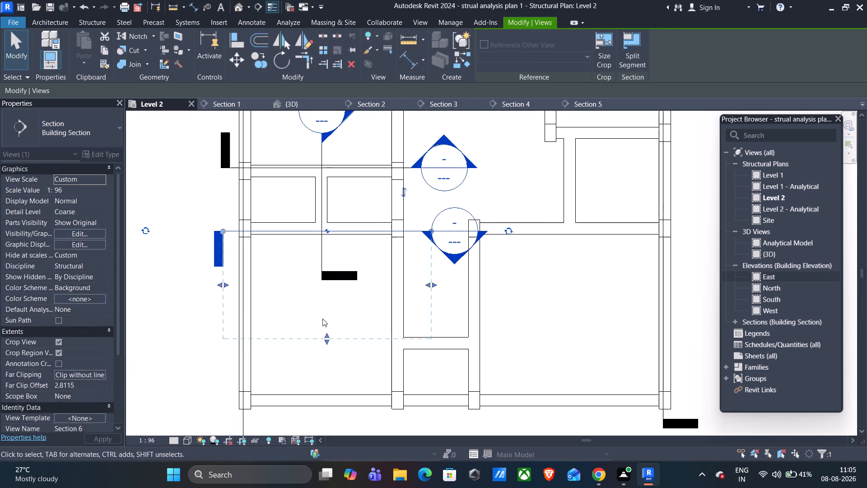
left_click(322, 319)
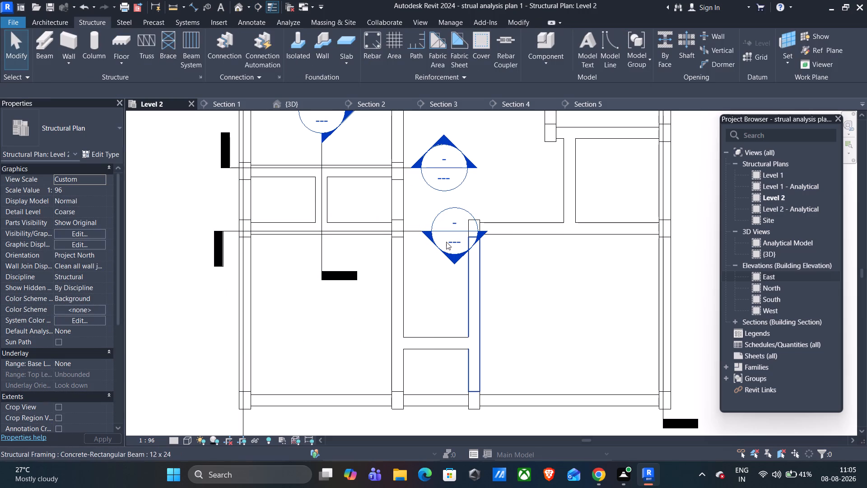
Open the new section view and close the Section 2, 3, 4 and 5 views.
triple_click(446, 242)
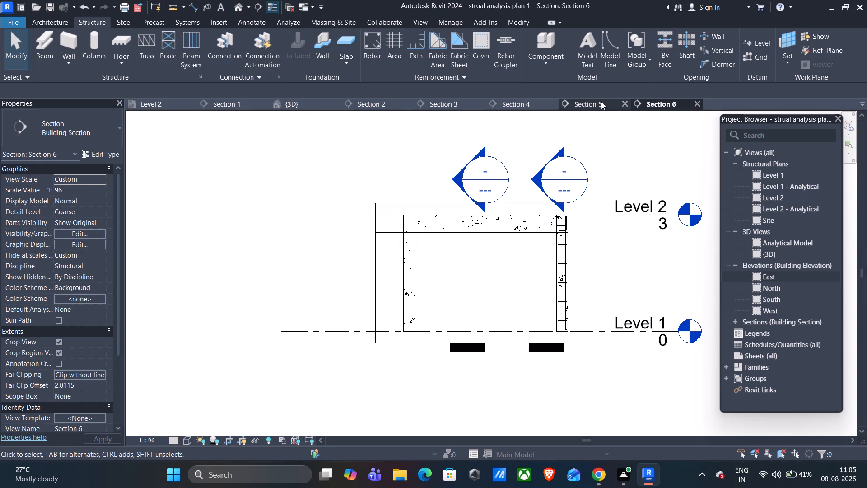
left_click(622, 103)
left_click(555, 106)
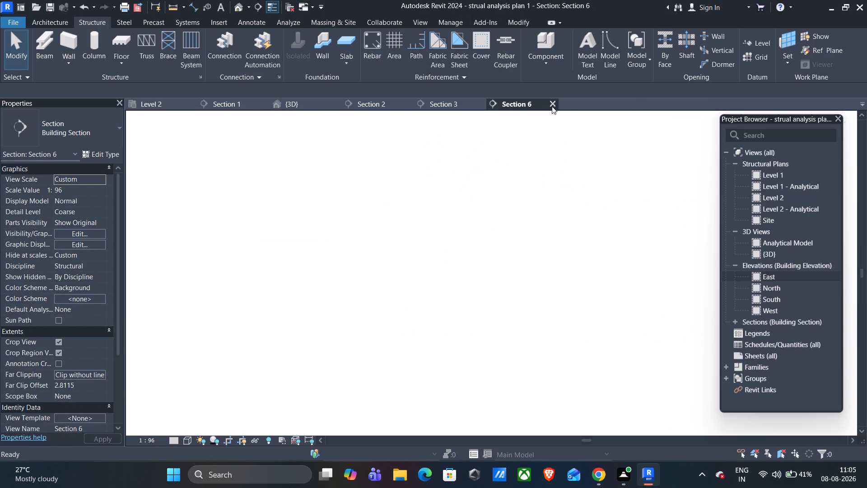
left_click(481, 105)
left_click(408, 103)
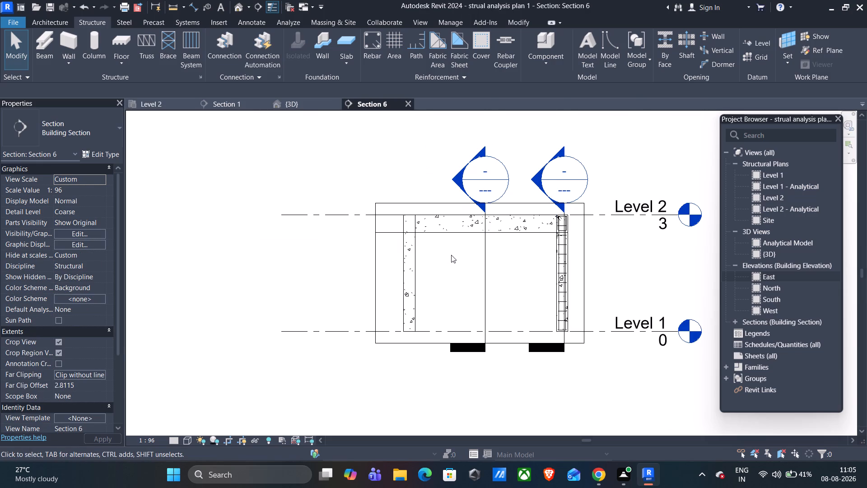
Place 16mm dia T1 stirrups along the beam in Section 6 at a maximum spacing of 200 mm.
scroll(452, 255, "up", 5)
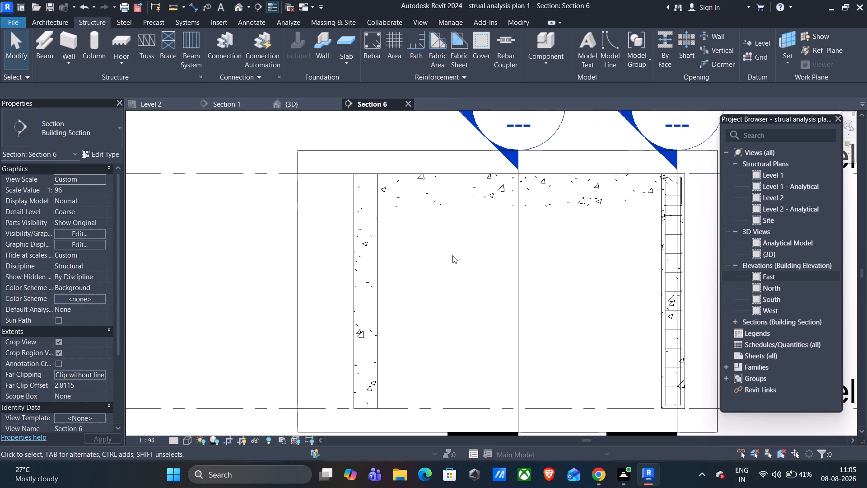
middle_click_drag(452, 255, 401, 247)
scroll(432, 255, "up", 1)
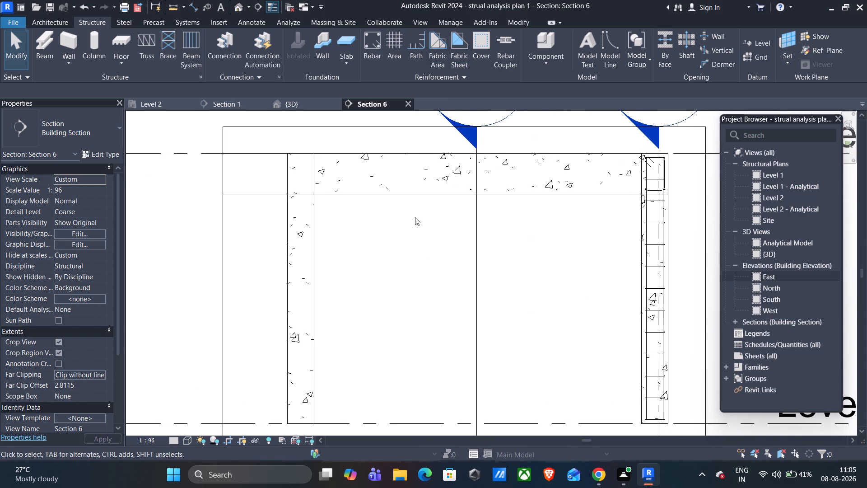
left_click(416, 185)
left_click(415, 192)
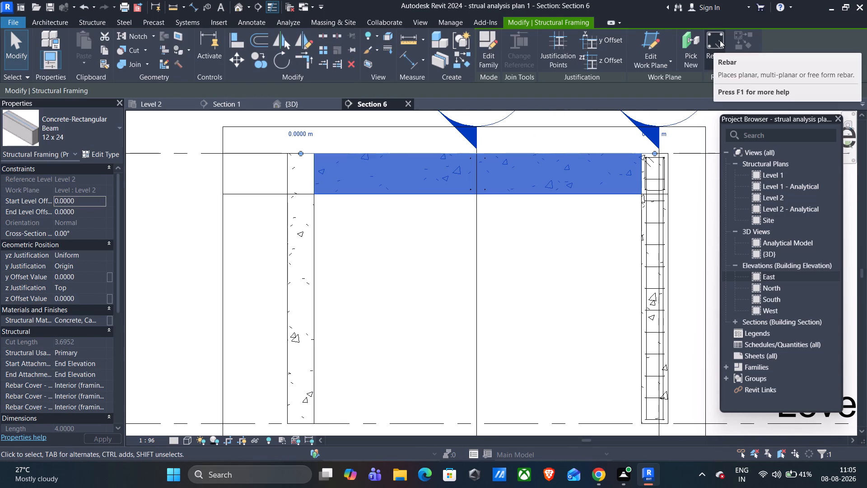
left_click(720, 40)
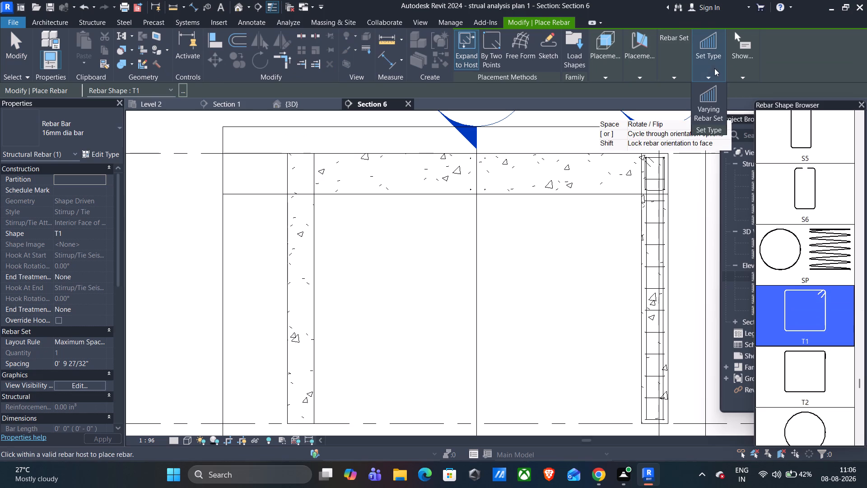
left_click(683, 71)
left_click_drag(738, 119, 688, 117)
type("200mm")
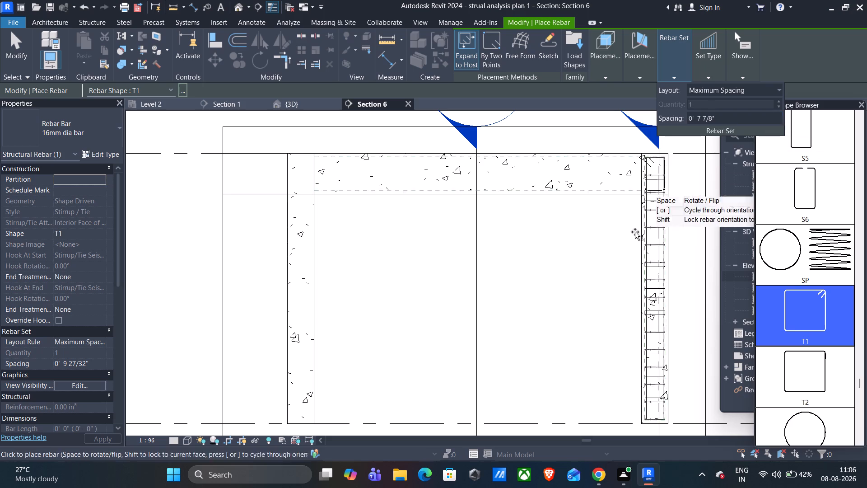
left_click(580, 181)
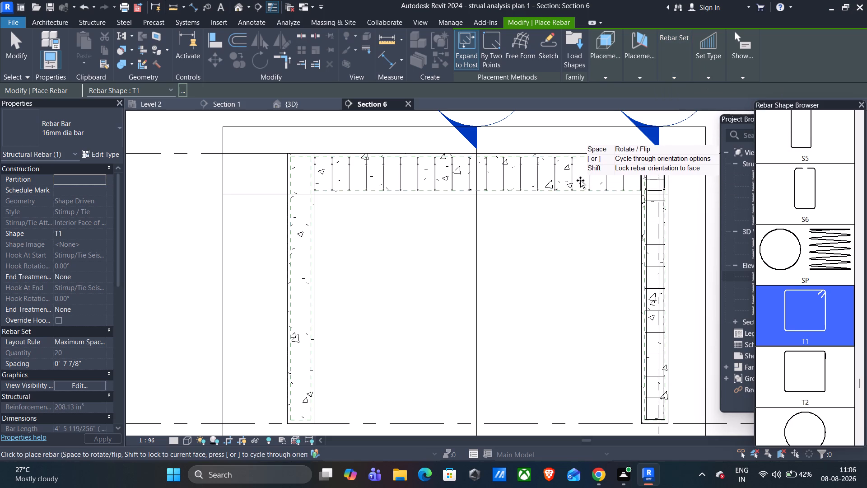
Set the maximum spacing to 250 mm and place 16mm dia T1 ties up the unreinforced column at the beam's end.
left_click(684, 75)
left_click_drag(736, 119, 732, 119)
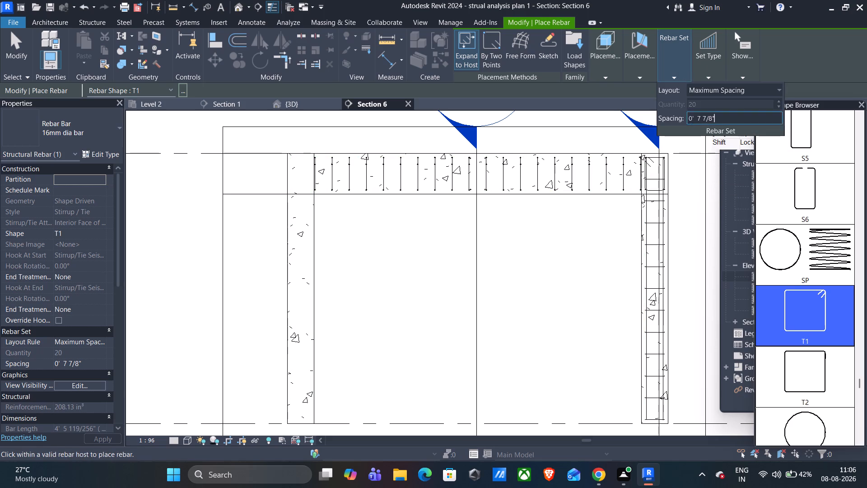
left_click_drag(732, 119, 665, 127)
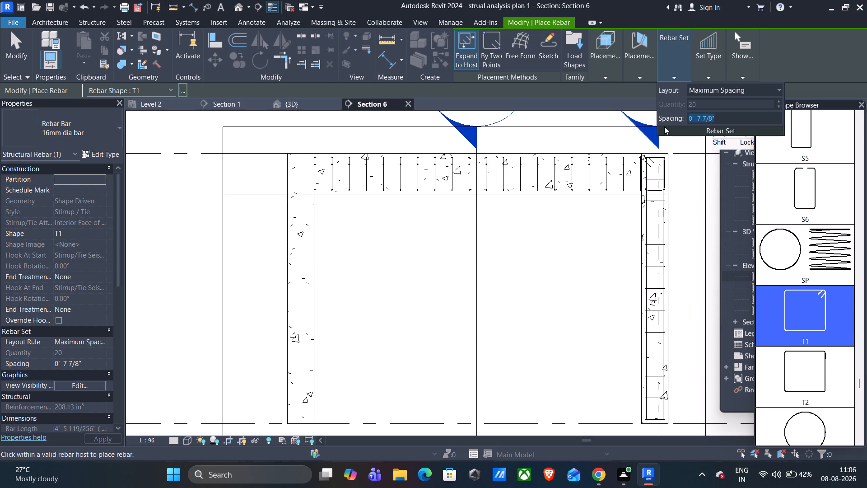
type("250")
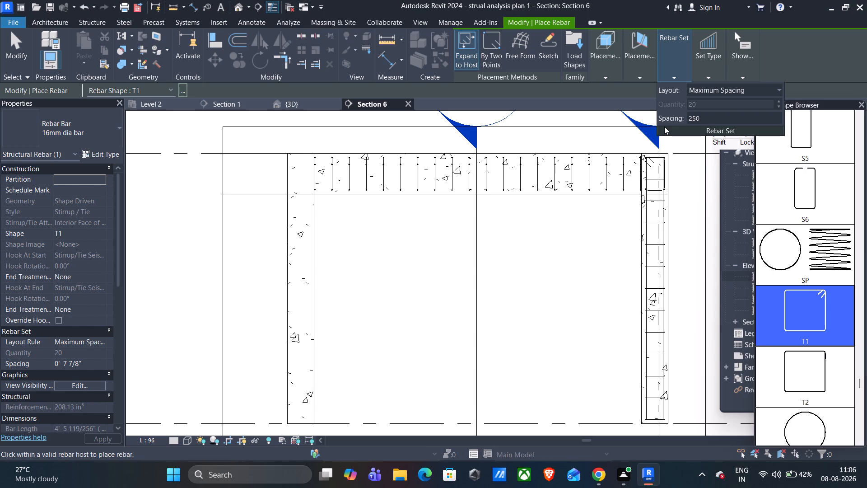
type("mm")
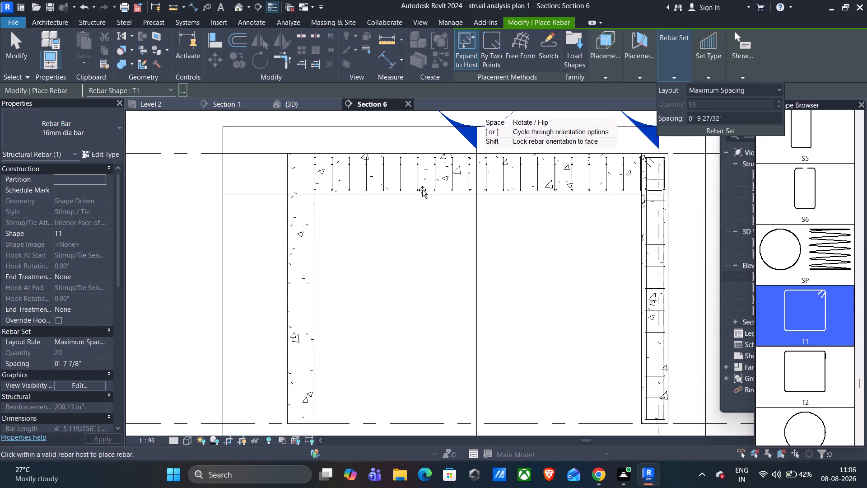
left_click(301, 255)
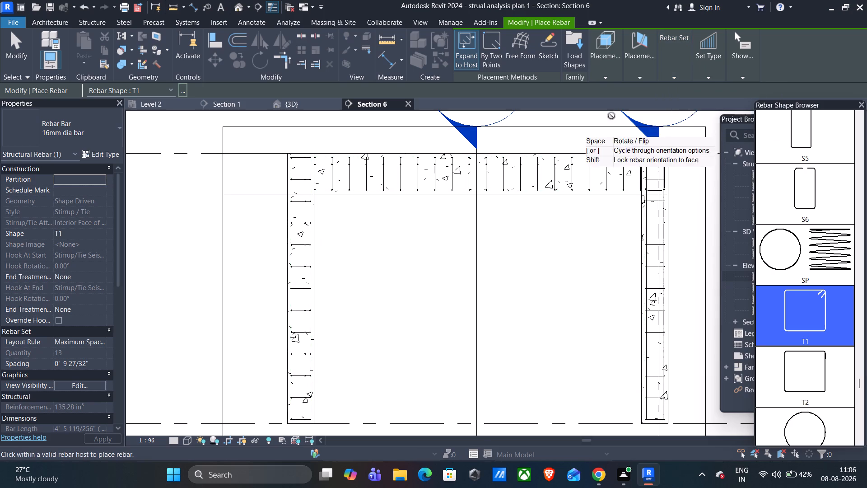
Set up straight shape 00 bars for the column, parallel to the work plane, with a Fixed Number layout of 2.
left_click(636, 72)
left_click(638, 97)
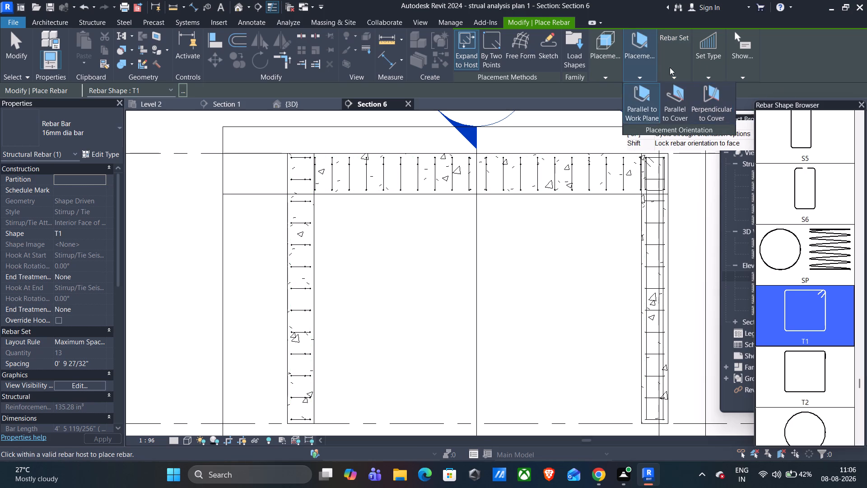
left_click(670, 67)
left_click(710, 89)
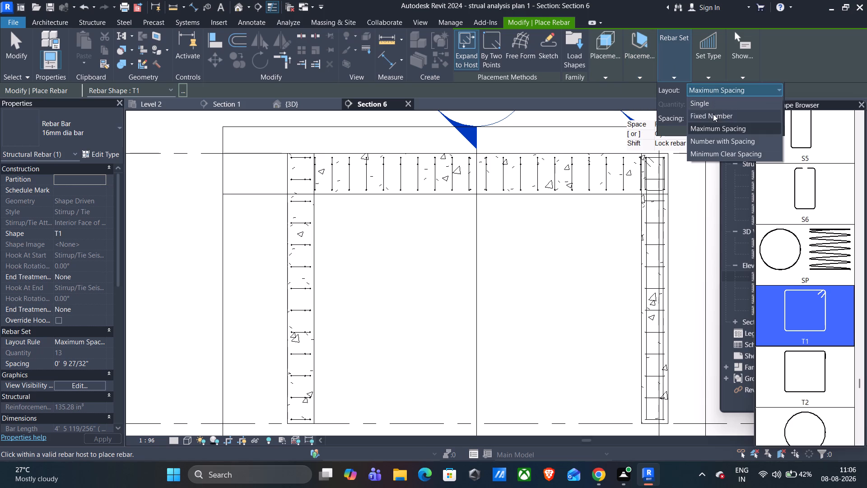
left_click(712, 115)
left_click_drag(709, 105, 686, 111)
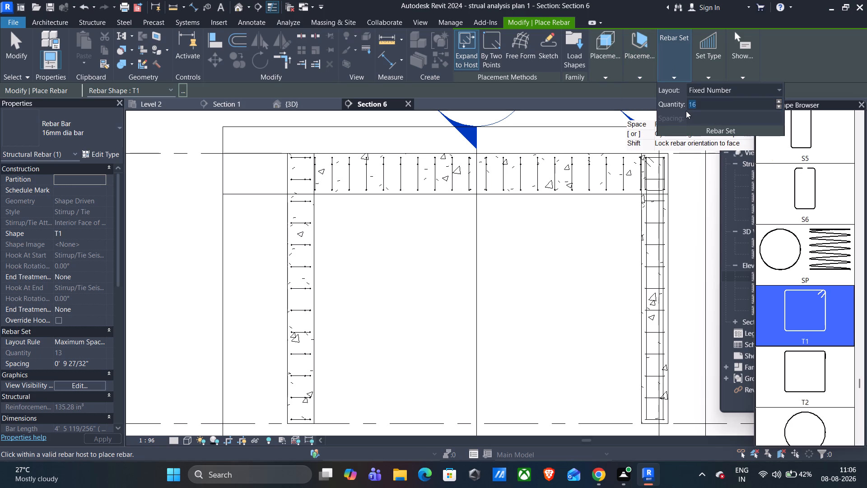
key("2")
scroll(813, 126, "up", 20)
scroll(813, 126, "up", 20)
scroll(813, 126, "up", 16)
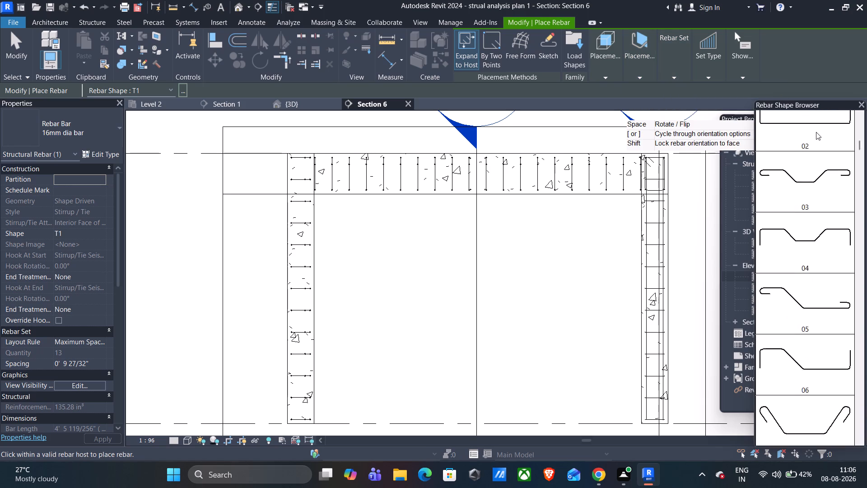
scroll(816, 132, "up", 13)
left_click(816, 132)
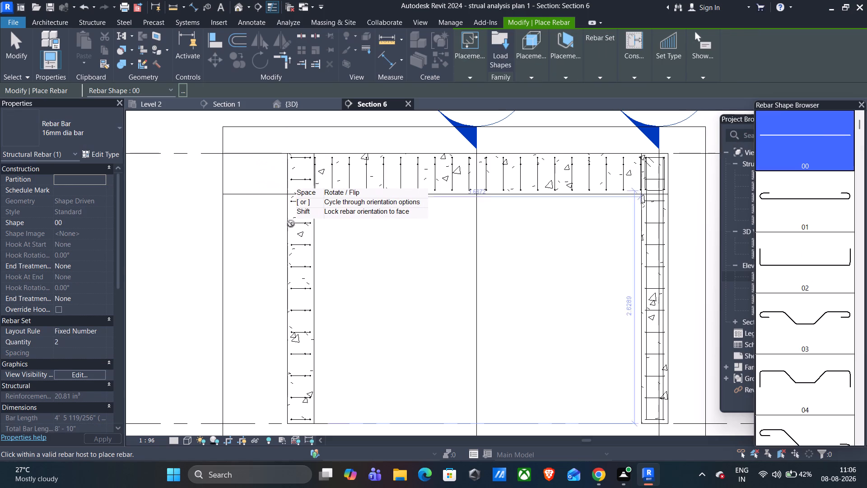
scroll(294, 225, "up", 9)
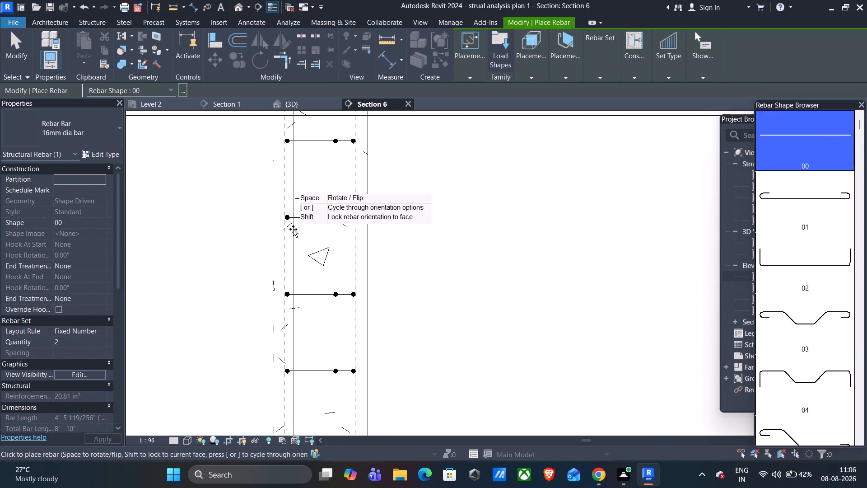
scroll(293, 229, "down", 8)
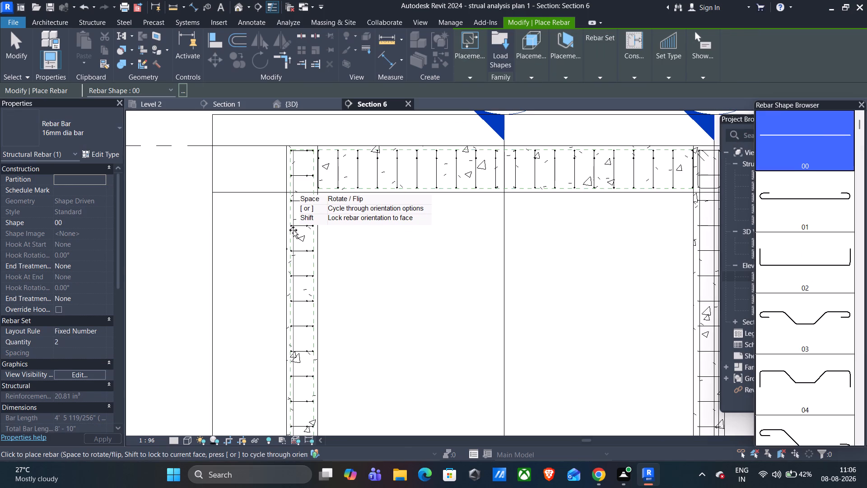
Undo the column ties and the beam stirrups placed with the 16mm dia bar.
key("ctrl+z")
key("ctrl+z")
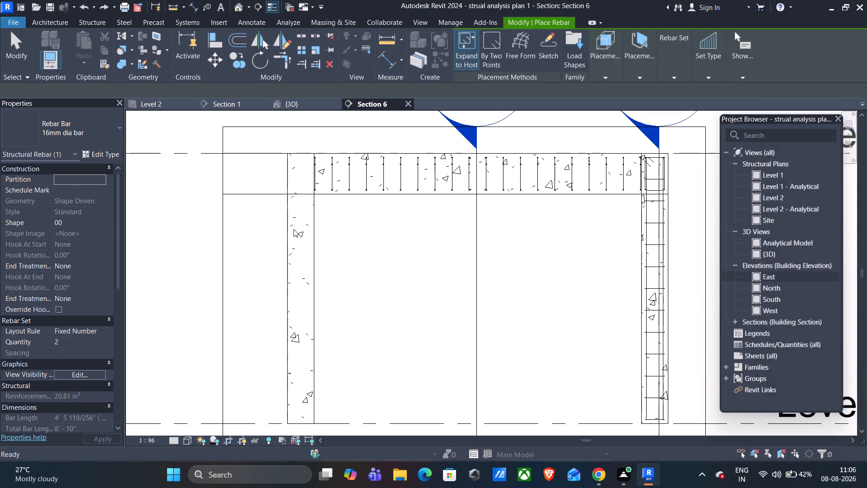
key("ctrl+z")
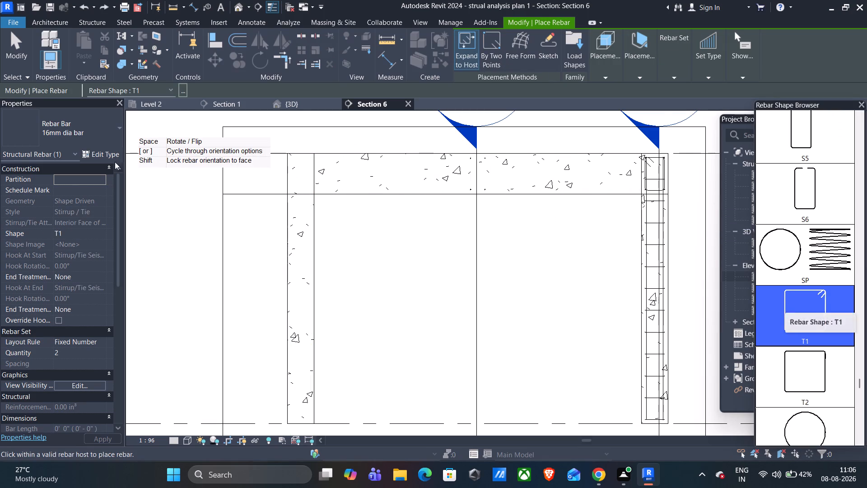
Place 8mm dia T1 stirrups along the Section 6 beam, perpendicular to cover, at a maximum spacing of 200 mm.
left_click(104, 128)
left_click(56, 184)
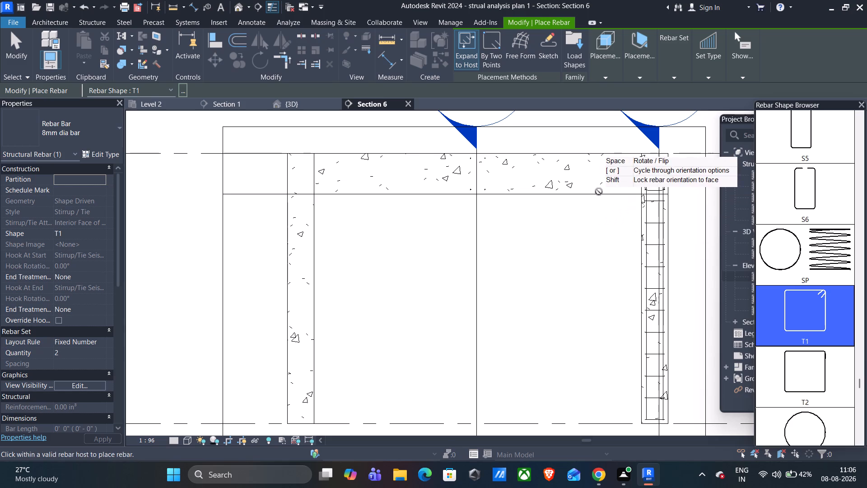
left_click(681, 74)
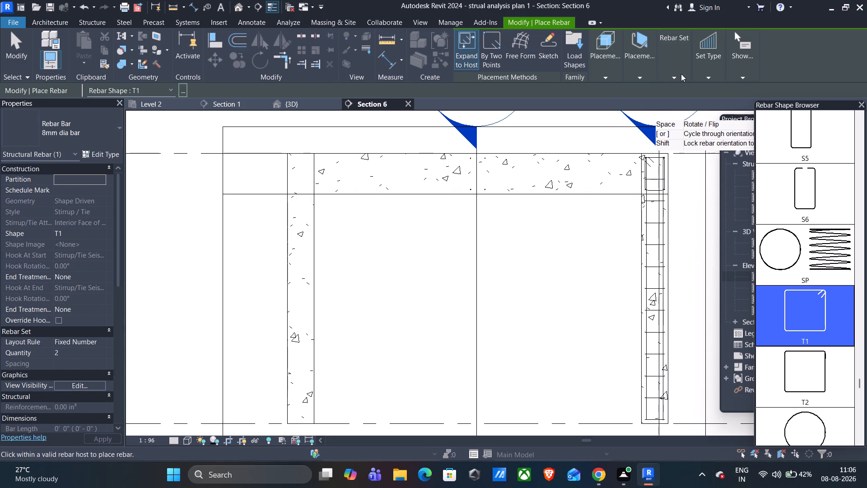
left_click(759, 90)
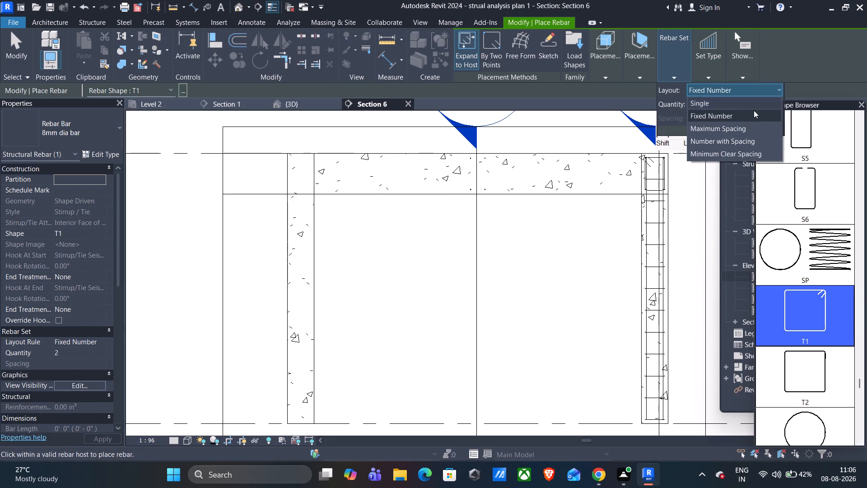
left_click(738, 132)
left_click_drag(748, 118, 672, 122)
type("200mm")
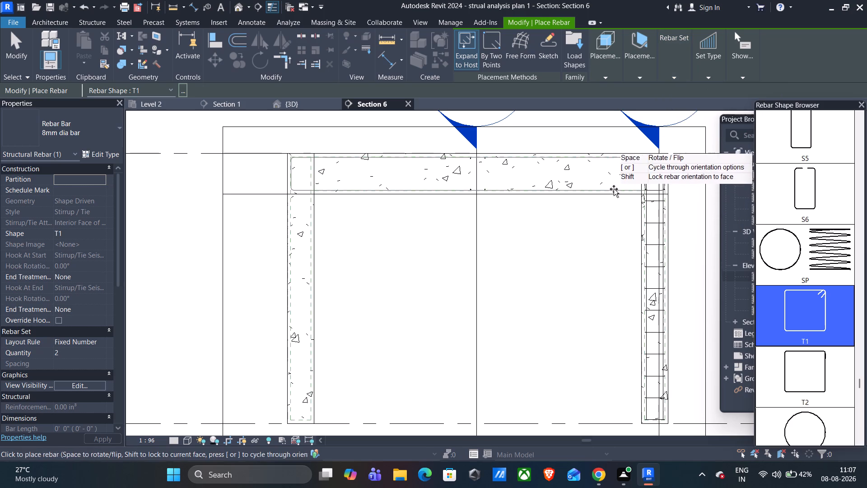
left_click(643, 75)
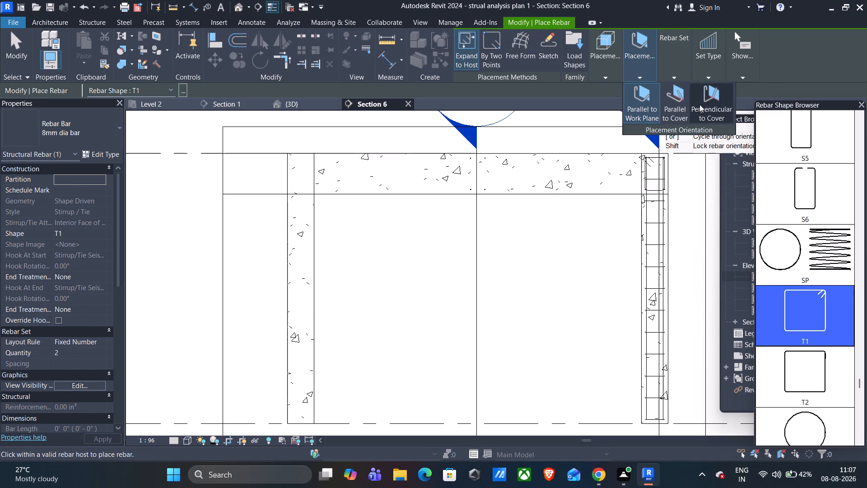
left_click(704, 105)
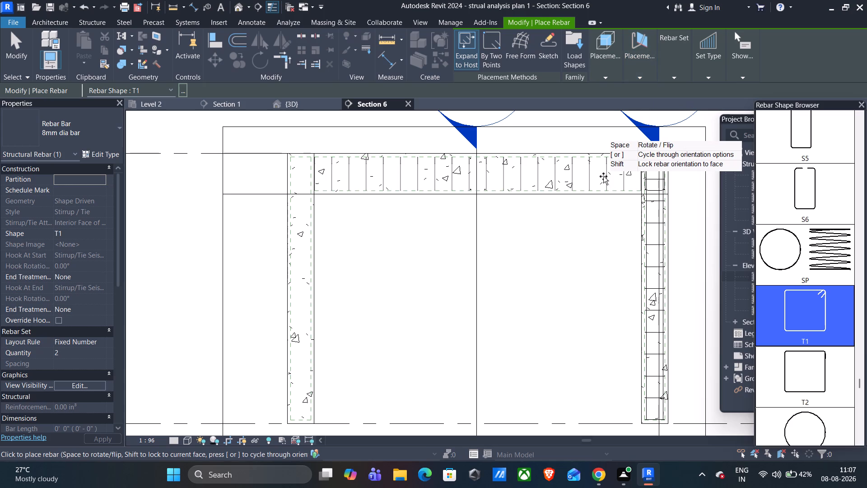
scroll(603, 176, "up", 3)
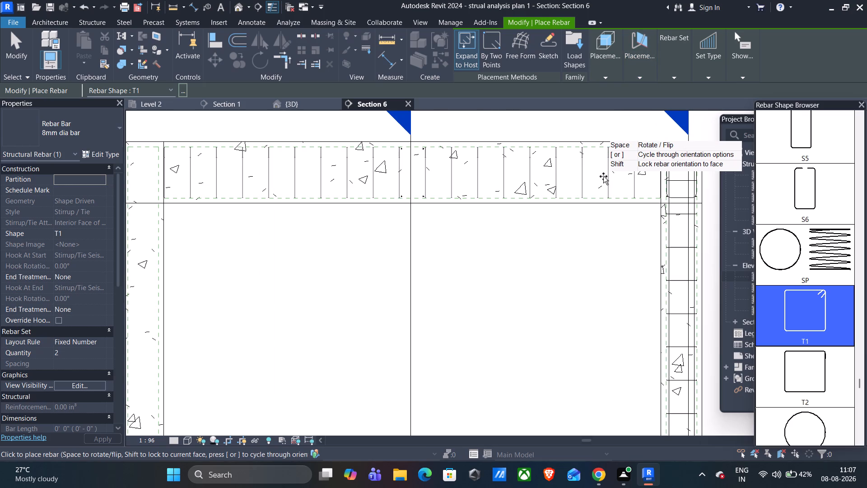
left_click(603, 176)
scroll(603, 177, "down", 7)
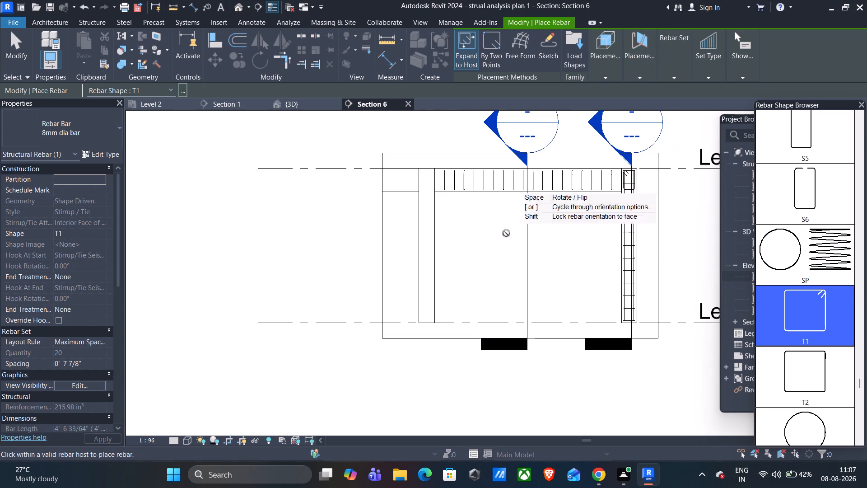
Set the maximum spacing to 250 mm and place 8mm dia T1 ties up the unreinforced column at the beam's end.
scroll(509, 210, "up", 3)
left_click(685, 71)
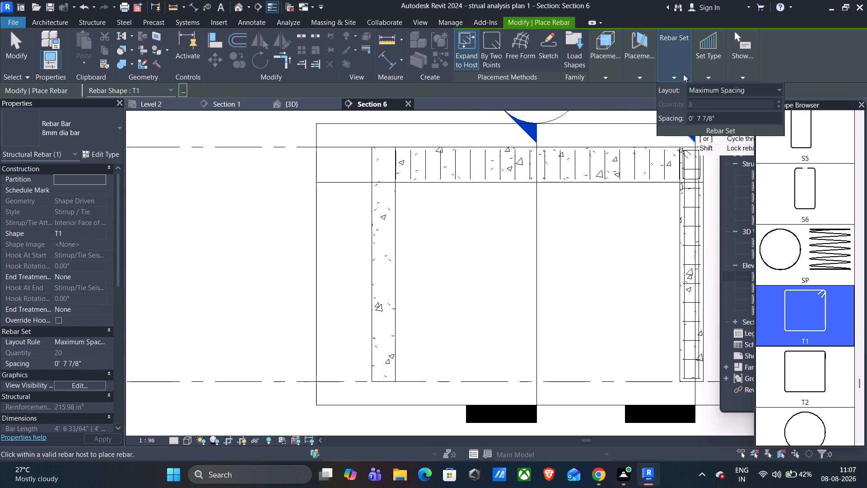
left_click_drag(720, 115, 683, 121)
type("250mm")
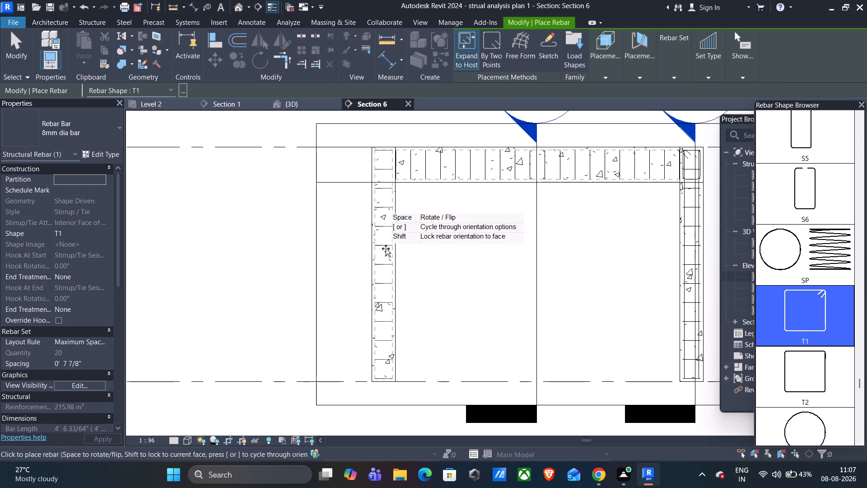
left_click(386, 249)
Place 12mm dia straight shape 00 bars along the beam's top, parallel to the work plane, with a Fixed Number layout of 2.
scroll(828, 216, "up", 8)
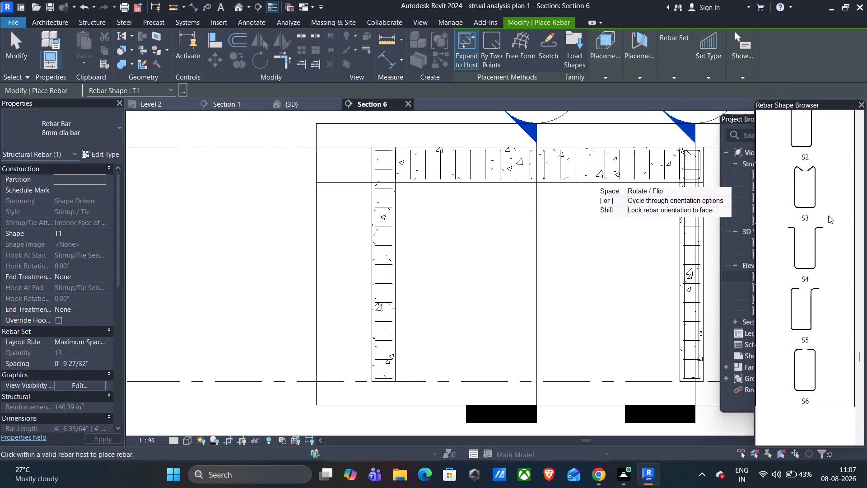
scroll(828, 216, "up", 20)
scroll(828, 216, "up", 20)
scroll(828, 216, "up", 8)
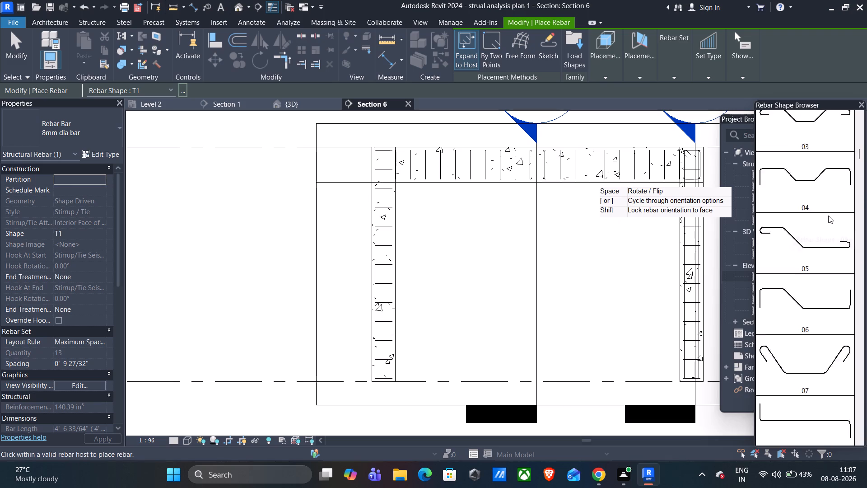
scroll(828, 216, "up", 13)
left_click(788, 151)
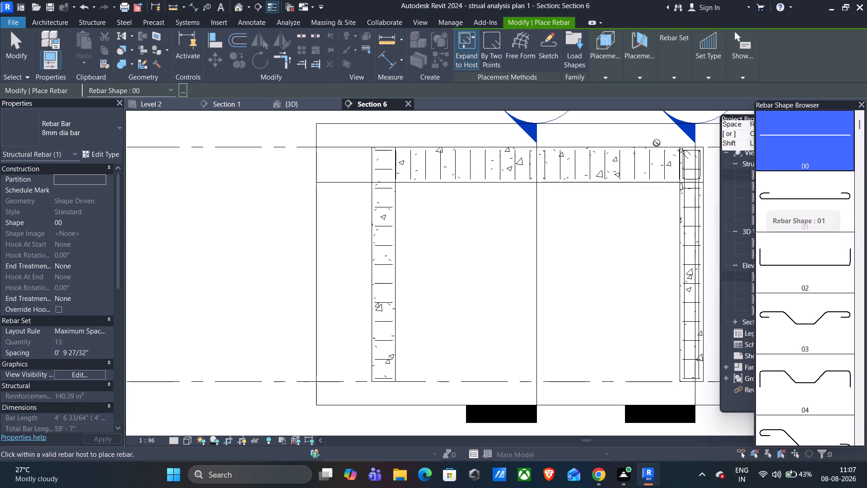
left_click(108, 136)
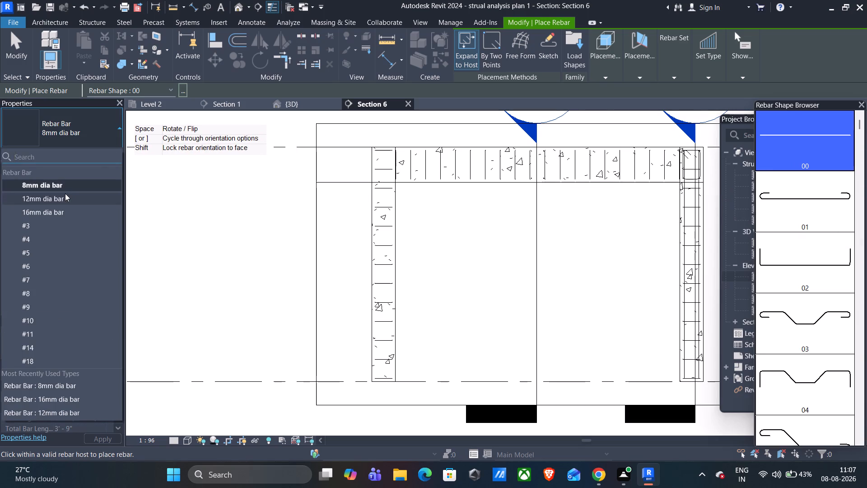
left_click(64, 196)
left_click(639, 74)
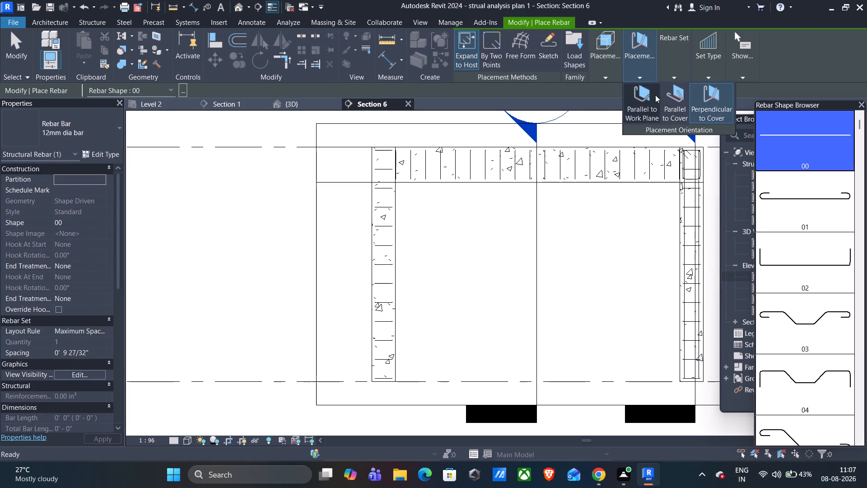
left_click(646, 105)
left_click(685, 70)
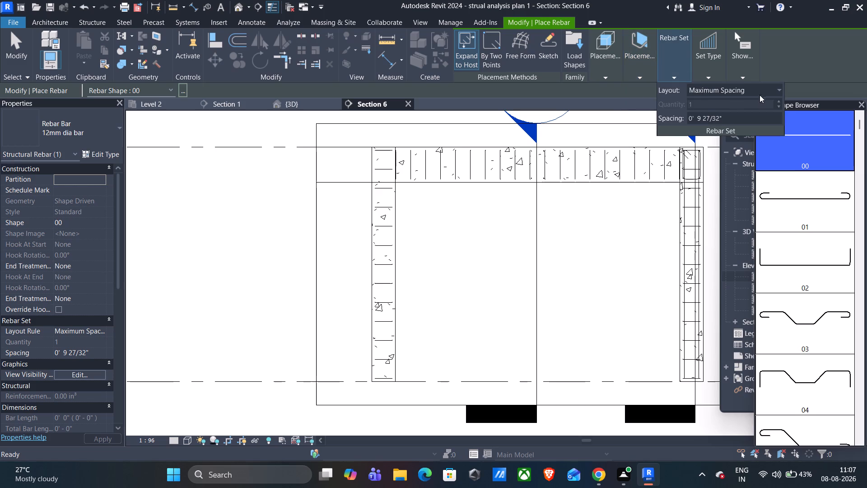
left_click(757, 90)
left_click(737, 117)
left_click_drag(725, 102, 699, 107)
left_click_drag(699, 107, 689, 109)
key("2")
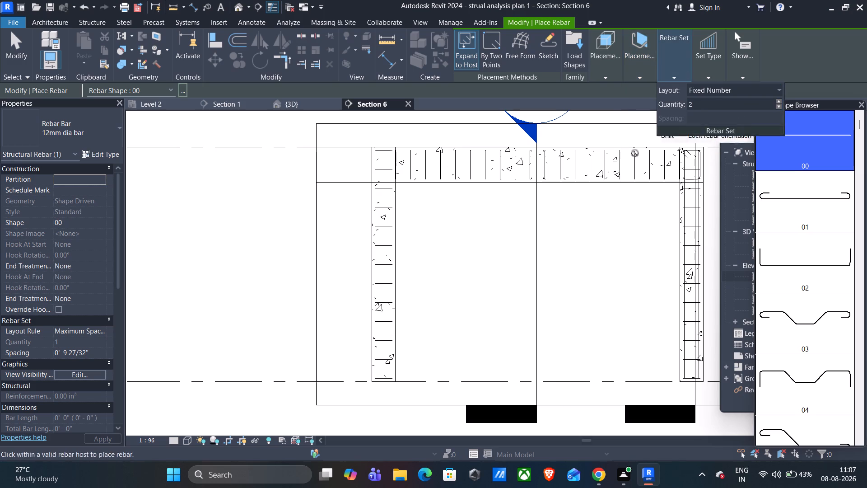
scroll(441, 144, "up", 13)
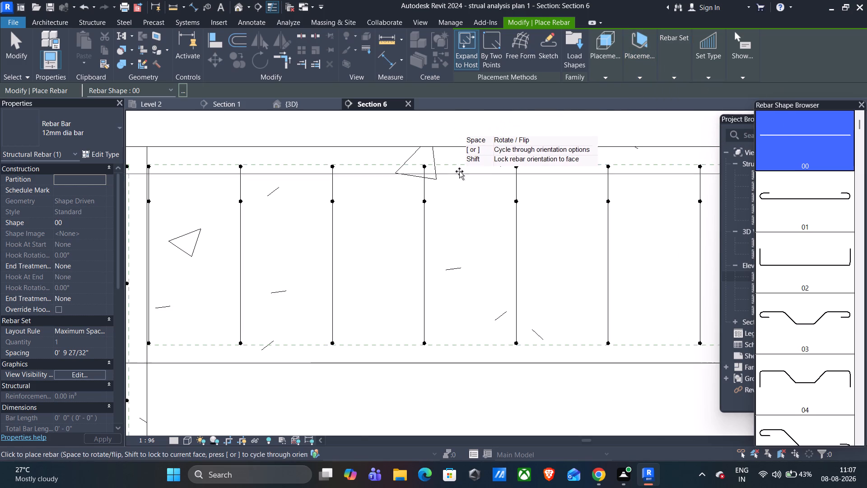
scroll(463, 164, "up", 19)
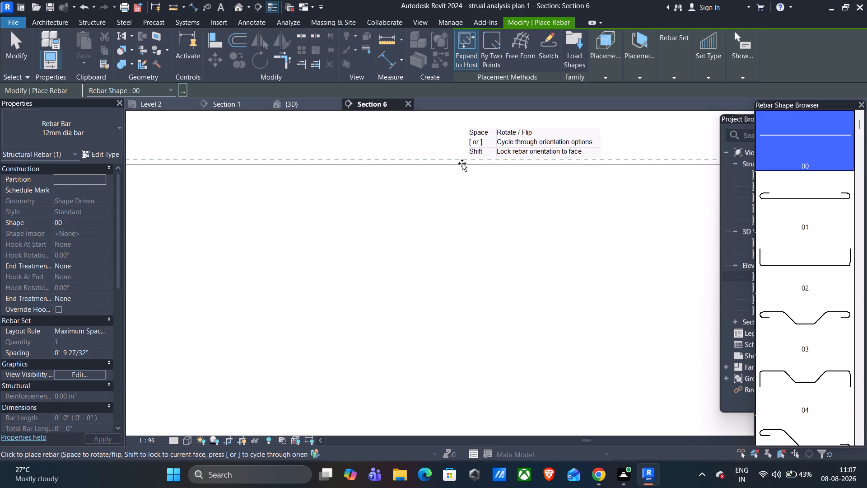
scroll(471, 168, "up", 6)
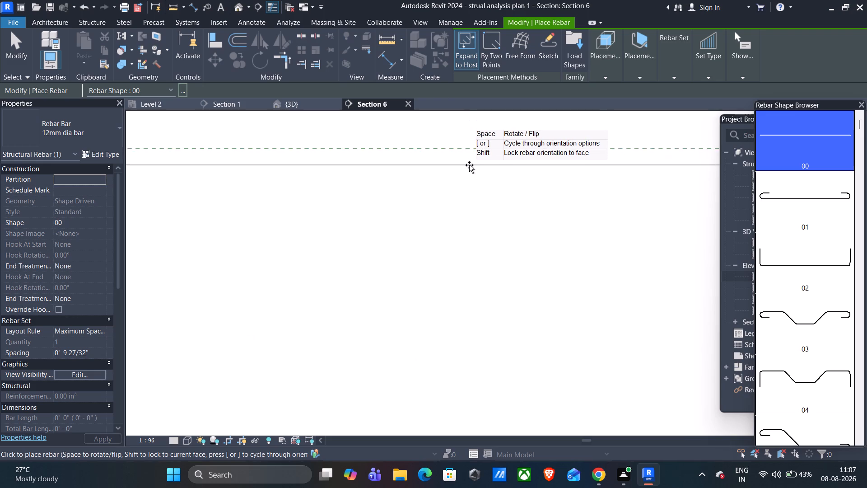
scroll(469, 165, "up", 6)
left_click(474, 113)
Place the same pair of 12mm dia straight bars along the bottom of the beam.
scroll(475, 140, "down", 10)
scroll(464, 248, "down", 10)
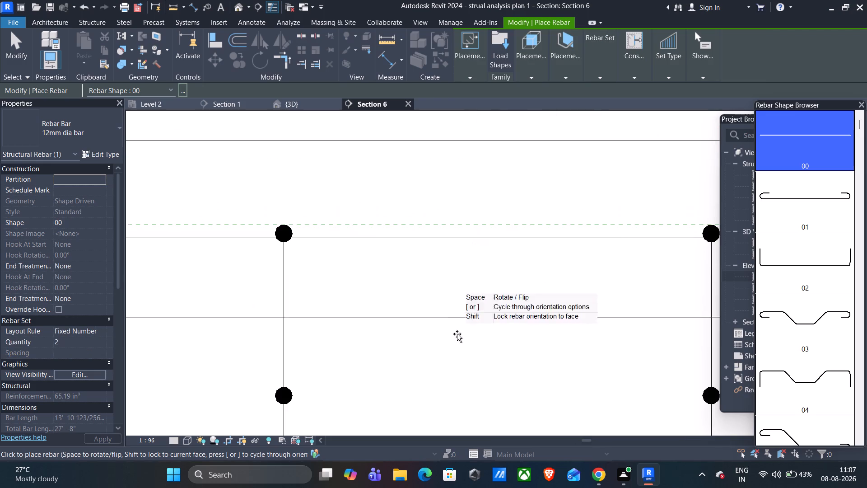
scroll(448, 345, "down", 4)
middle_click_drag(451, 338, 476, 168)
scroll(461, 340, "down", 7)
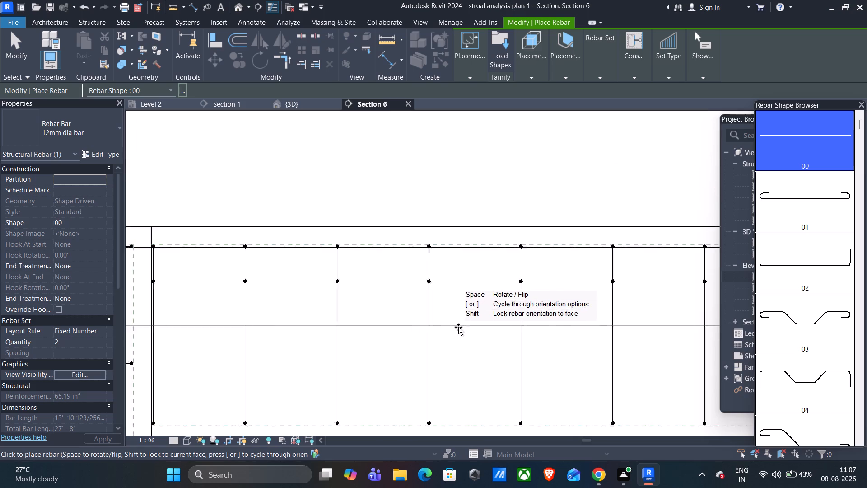
scroll(458, 327, "down", 2)
middle_click_drag(460, 362, 484, 257)
scroll(480, 296, "up", 15)
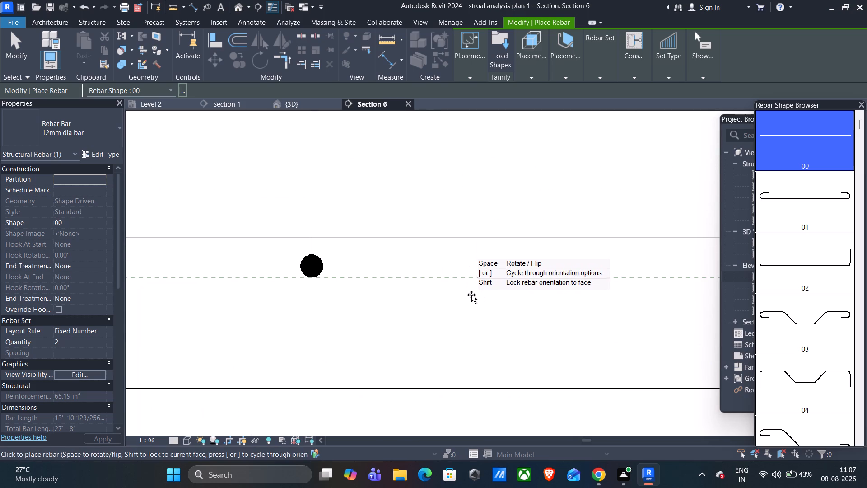
left_click(471, 295)
scroll(471, 294, "down", 18)
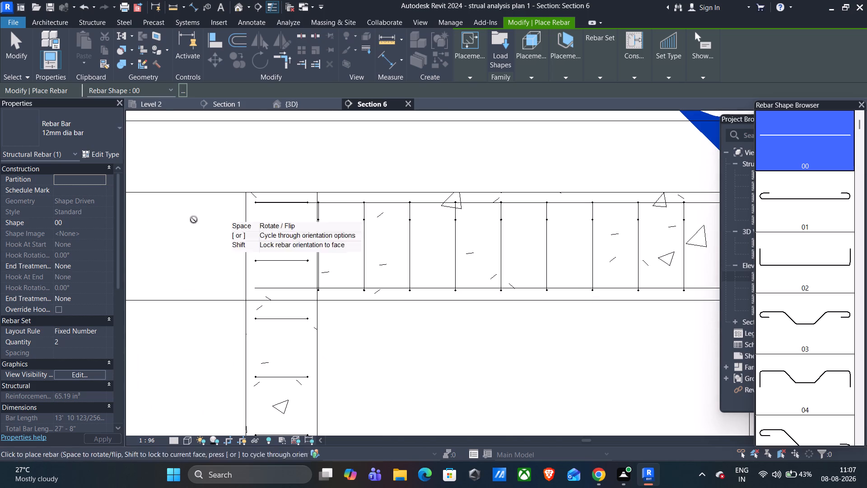
Place 16mm dia straight shape 00 bars in sets of two along the outer and inner faces of the newly tied column.
left_click(107, 141)
left_click(59, 206)
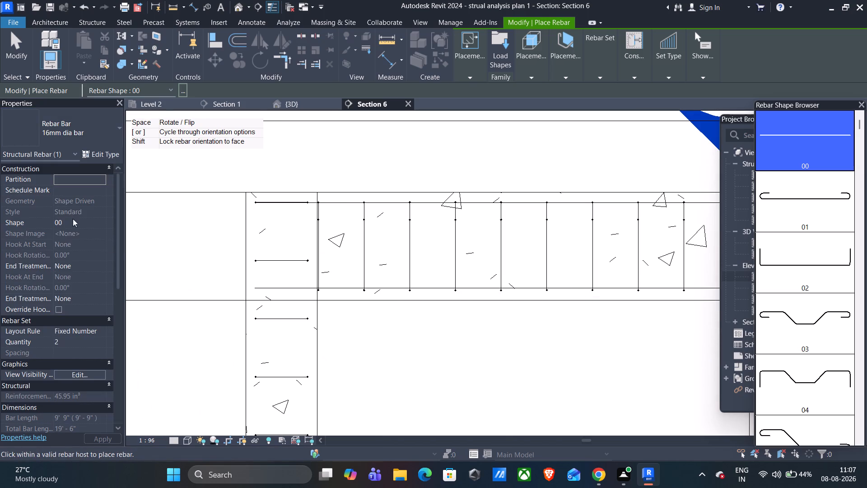
scroll(256, 254, "up", 15)
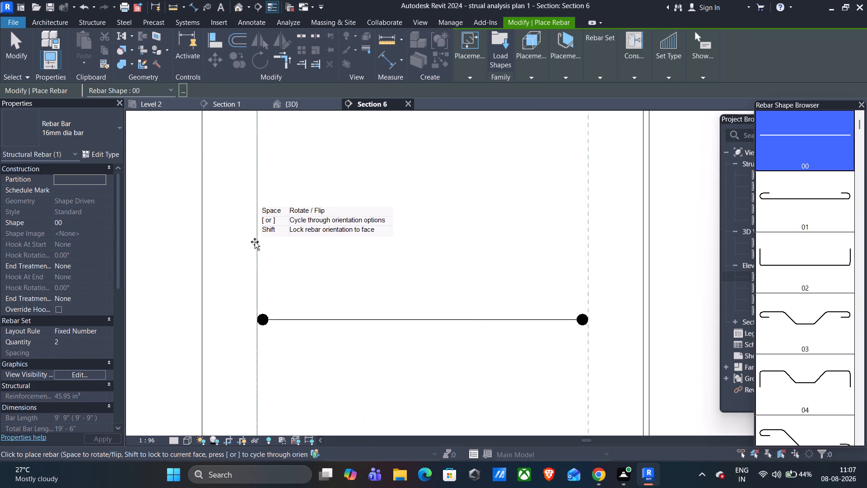
scroll(255, 242, "up", 2)
left_click(244, 222)
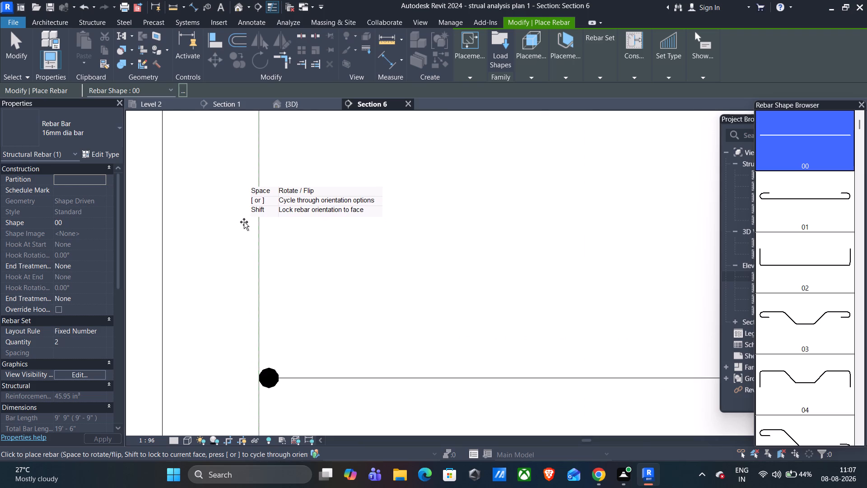
scroll(244, 222, "down", 10)
scroll(329, 232, "down", 1)
scroll(367, 235, "down", 3)
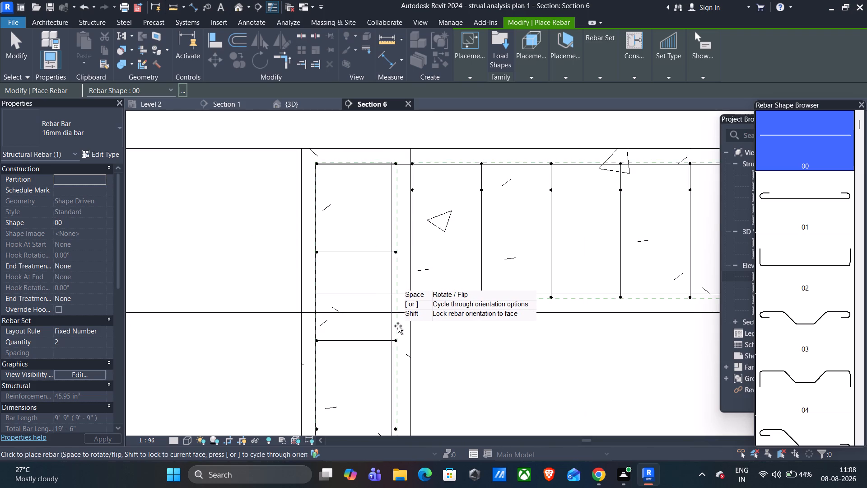
scroll(398, 326, "up", 12)
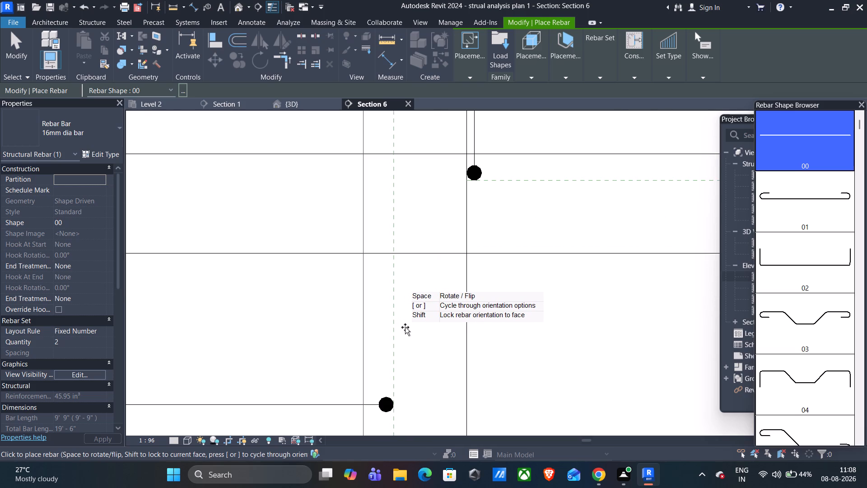
left_click(405, 327)
scroll(403, 324, "down", 17)
scroll(511, 357, "down", 6)
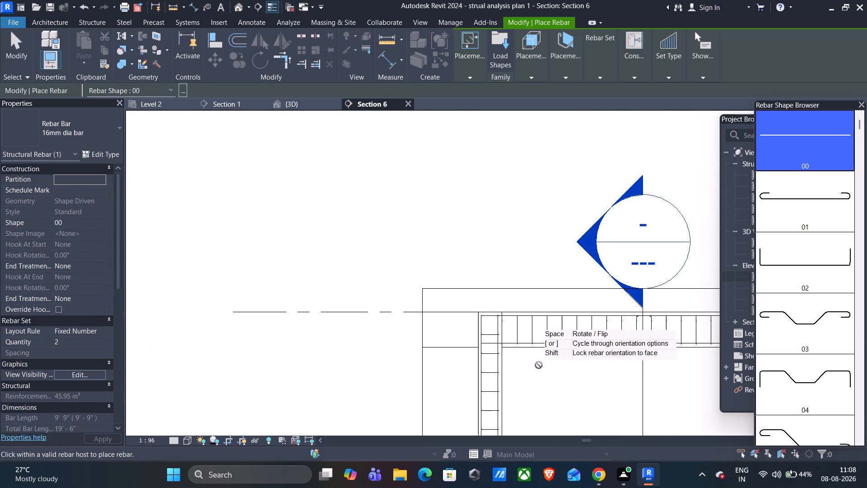
Examine the reinforcement of the completed beam and column, including their joint in the 3D view.
middle_click_drag(557, 381, 380, 259)
middle_click_drag(418, 310, 402, 287)
scroll(404, 286, "down", 2)
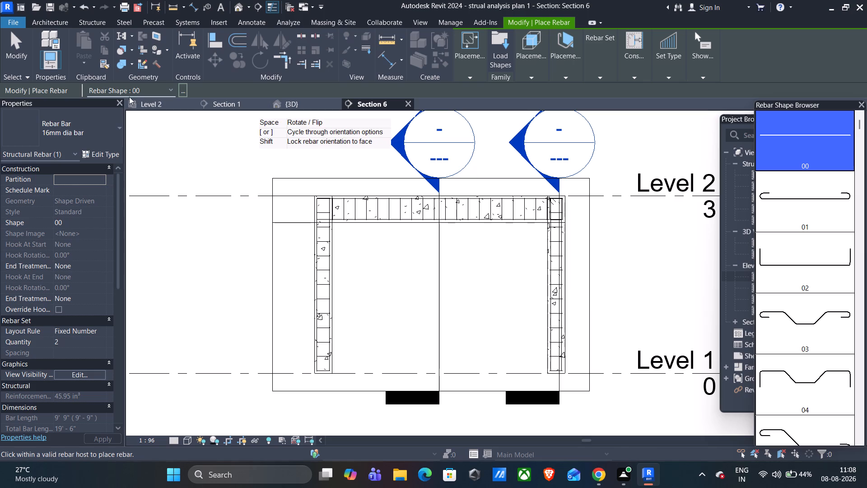
left_click(289, 99)
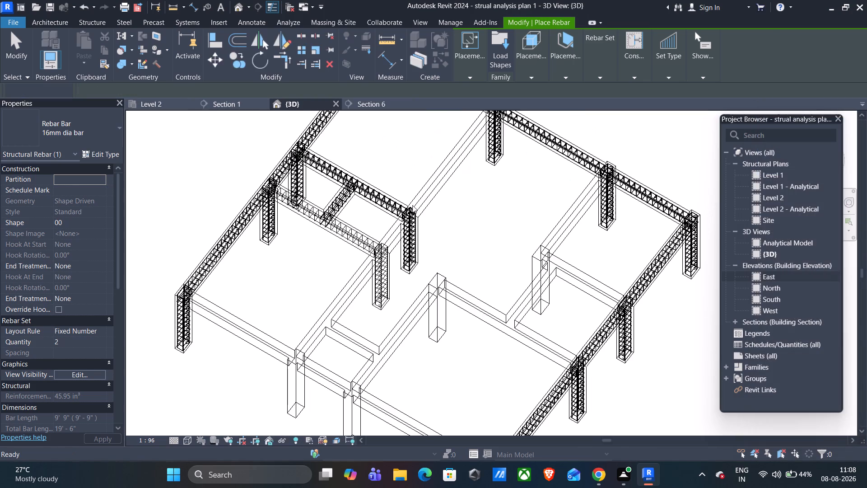
scroll(415, 259, "up", 9)
scroll(319, 263, "up", 5)
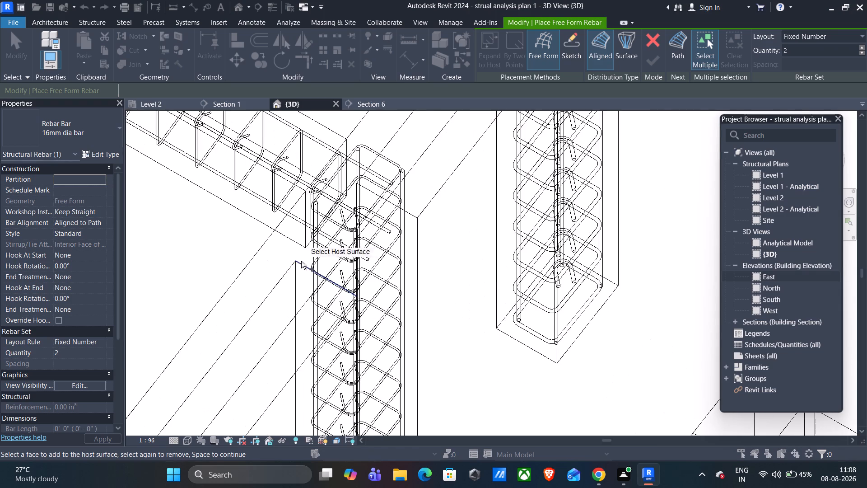
scroll(191, 212, "up", 4)
middle_click_drag(193, 213, 261, 274)
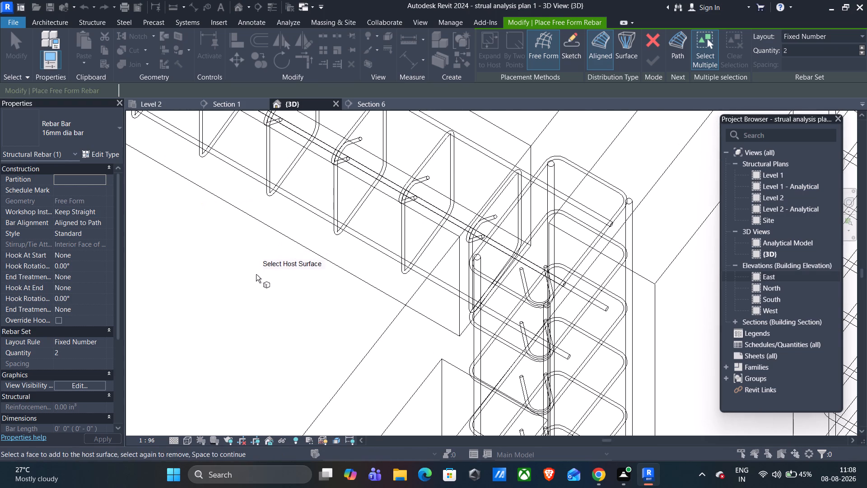
Inspect the 12mm beam bars, 8mm T1 stirrups and 16mm column bars at the beam-column joint in the 3D view.
key("Escape")
left_click(307, 204)
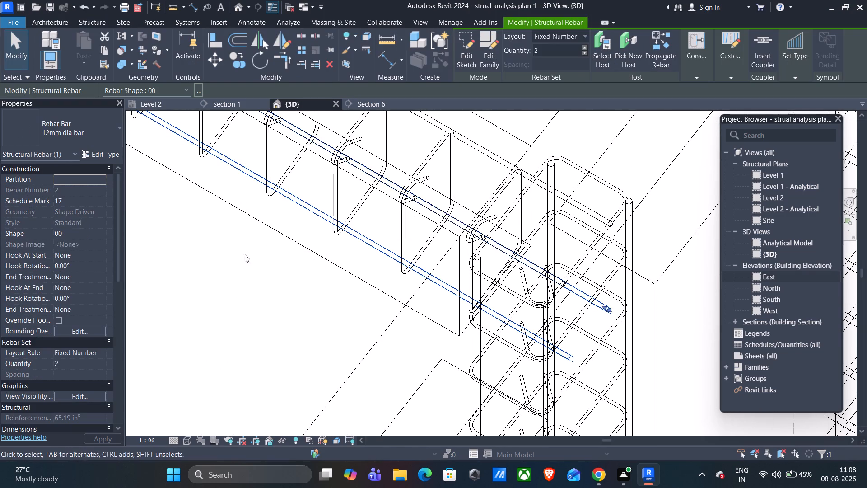
key("Escape")
left_click(332, 177)
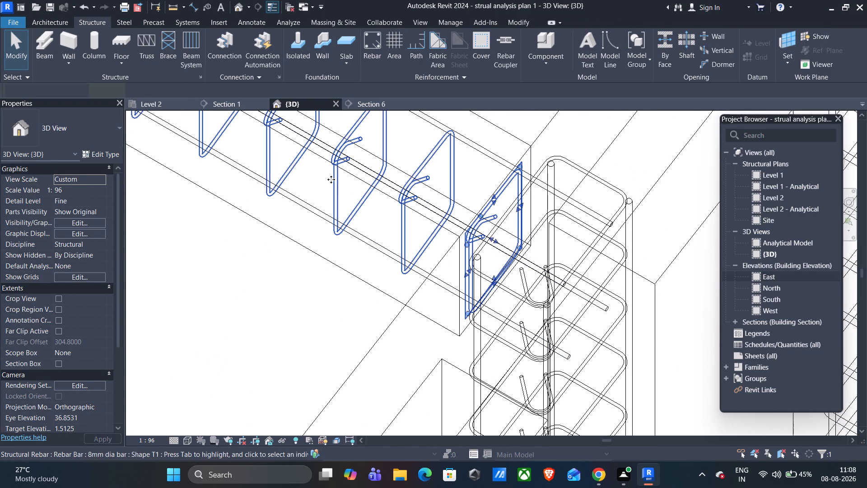
scroll(331, 184, "down", 5)
key("Escape")
scroll(508, 256, "up", 5)
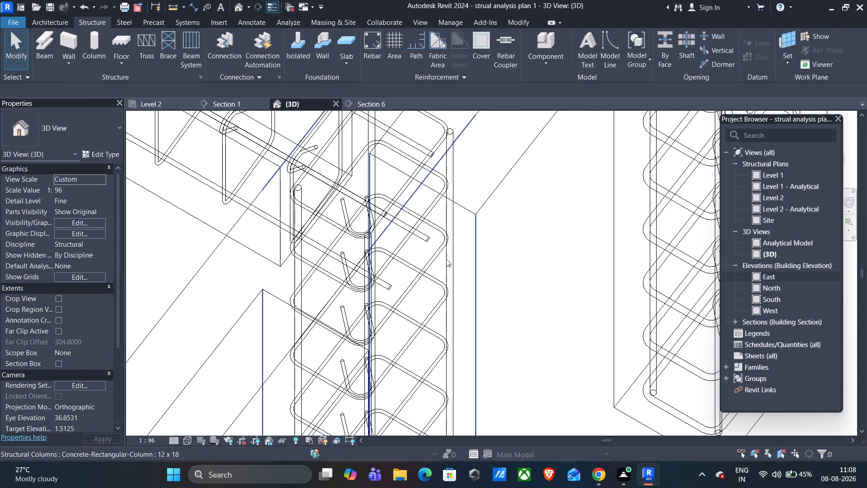
left_click(447, 261)
scroll(449, 265, "down", 9)
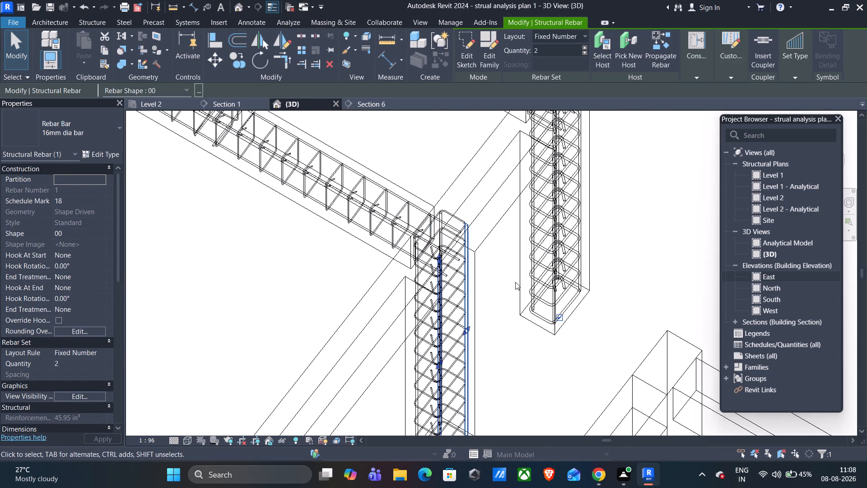
key("Escape")
Examine the beams and columns between the reinforced corner column and the narrow bay for members still needing rebar.
scroll(505, 304, "down", 6)
middle_click_drag(519, 316, 555, 262)
middle_click_drag(556, 300, 567, 265)
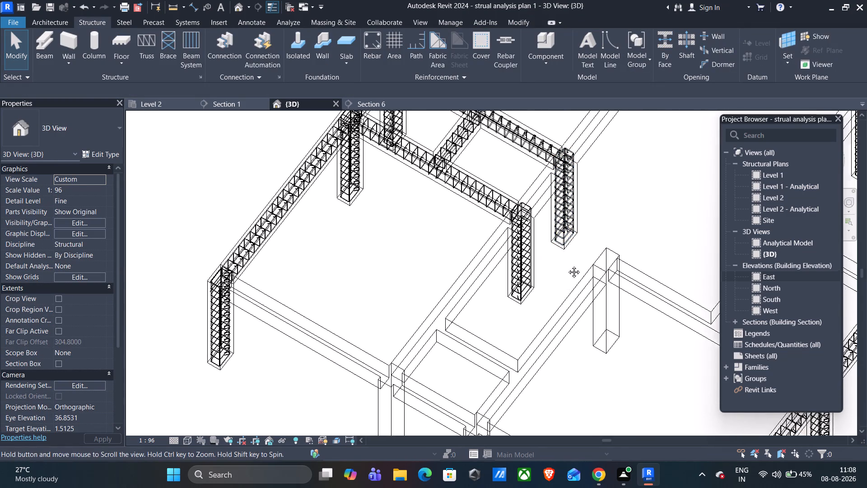
middle_click_drag(567, 265, 576, 247)
middle_click_drag(545, 267, 571, 253)
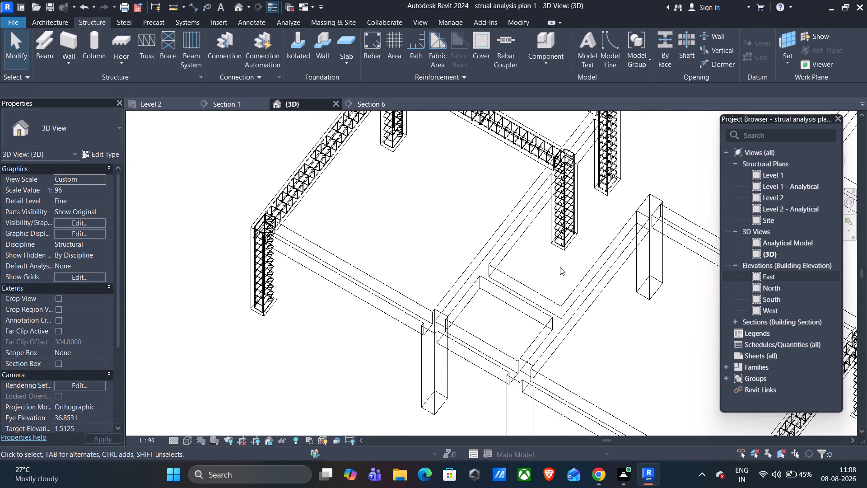
middle_click_drag(566, 258, 635, 269, "shift")
scroll(566, 258, "up", 1, "shift")
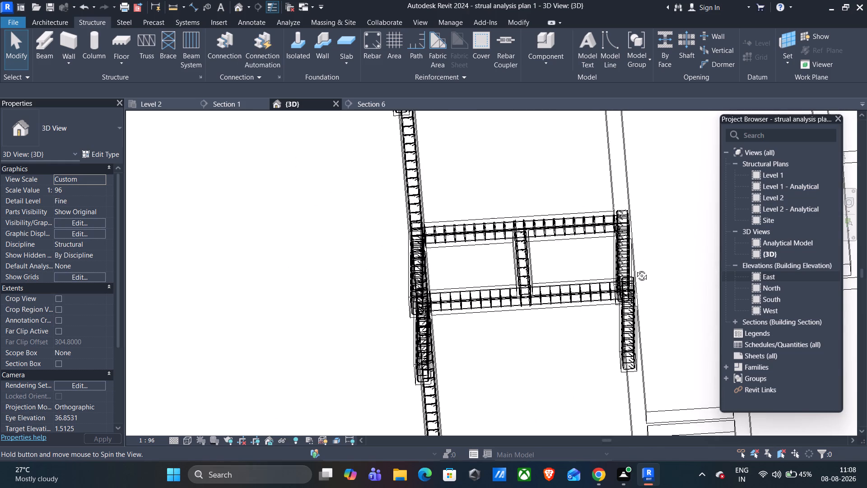
middle_click_drag(635, 269, 630, 278, "shift")
scroll(630, 278, "down", 3, "shift")
scroll(651, 318, "down", 1)
middle_click_drag(651, 318, 610, 278)
scroll(612, 280, "down", 1)
middle_click_drag(627, 305, 598, 276)
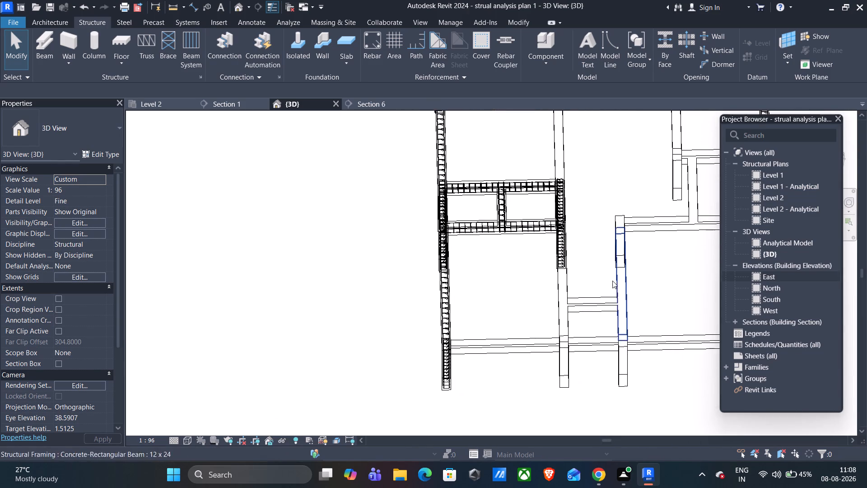
scroll(325, 200, "up", 3)
scroll(252, 197, "down", 3)
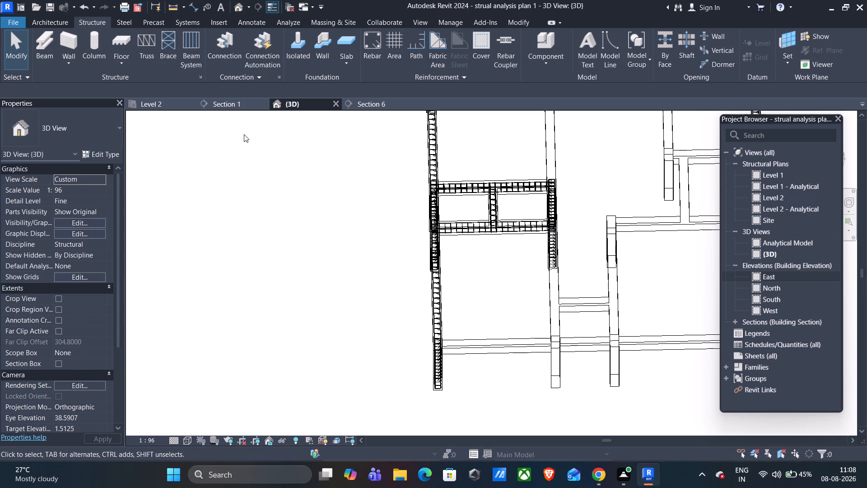
scroll(465, 299, "up", 4)
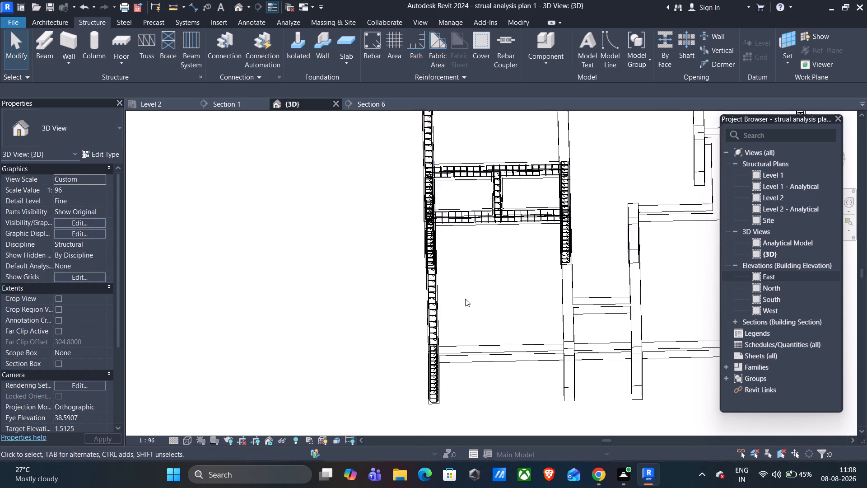
middle_click_drag(513, 305, 458, 280, "shift")
middle_click_drag(458, 280, 465, 320, "shift")
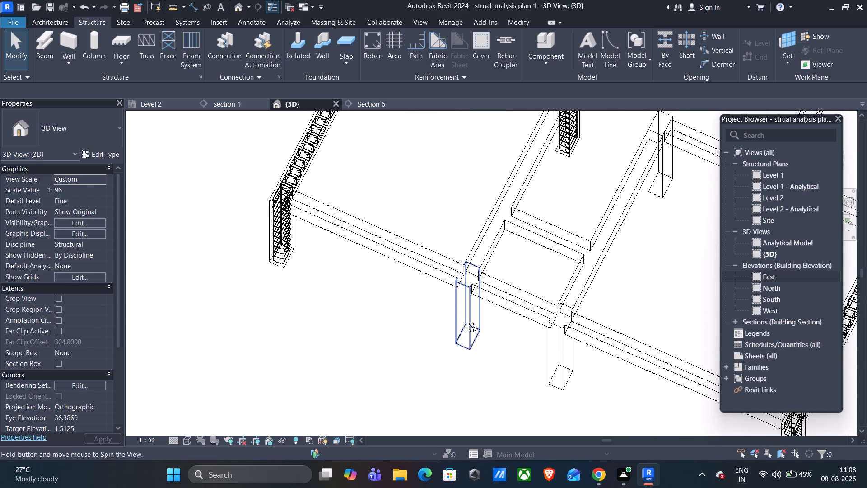
middle_click_drag(465, 320, 465, 338, "shift")
middle_click(465, 338, "shift")
middle_click_drag(471, 214, 494, 189)
scroll(495, 195, "down", 5)
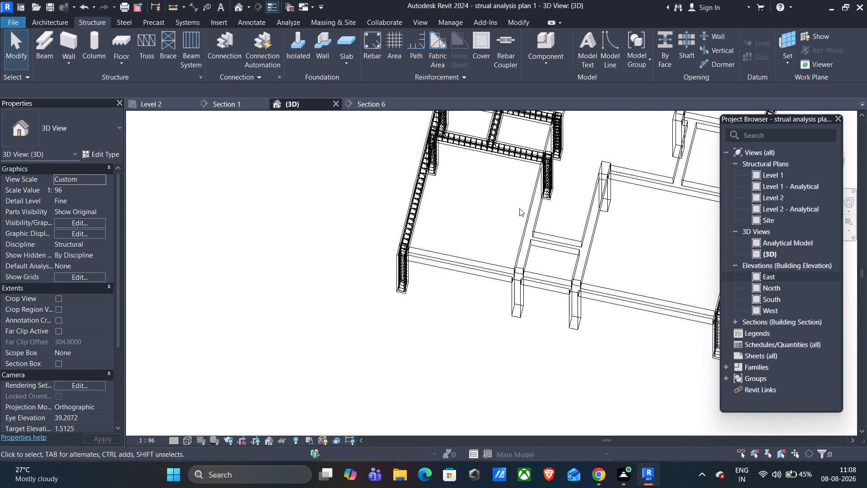
Review the whole Level 2 frame in 3D, comparing reinforced and unreinforced beams and columns around the interior bays.
scroll(519, 208, "down", 4)
middle_click_drag(627, 225, 595, 295)
scroll(563, 224, "up", 7)
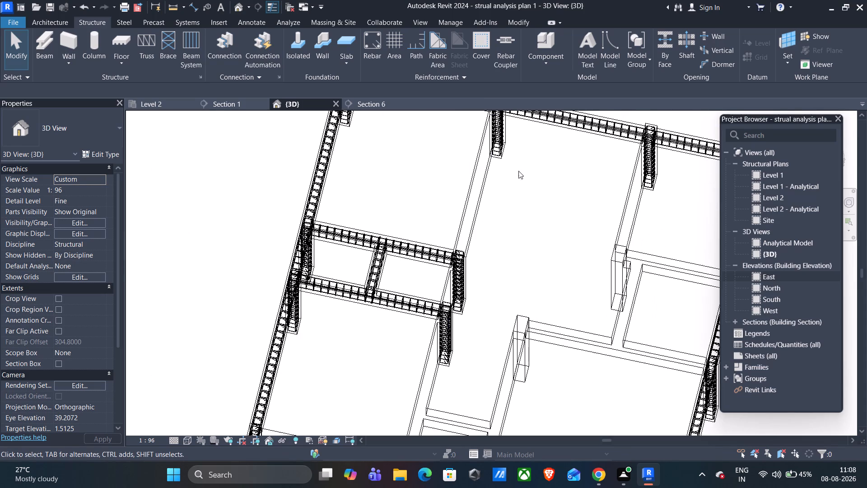
scroll(469, 141, "down", 4)
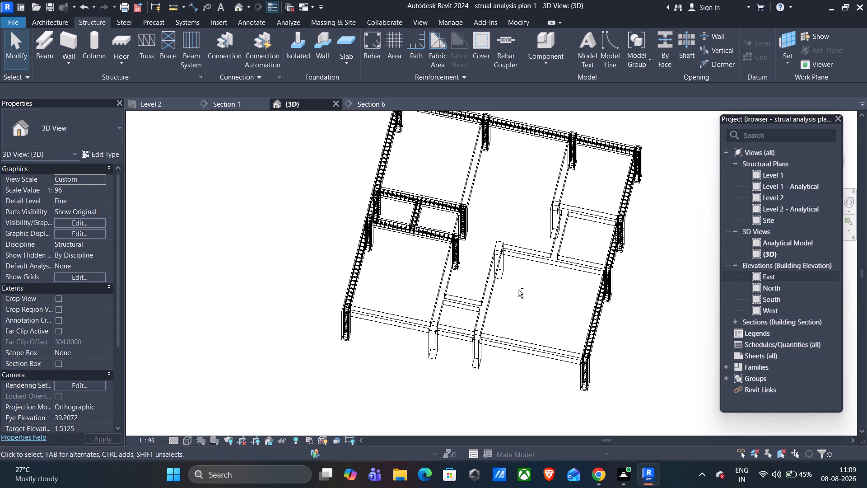
middle_click_drag(517, 289, 527, 238, "shift")
scroll(495, 186, "down", 4)
middle_click_drag(503, 186, 503, 188)
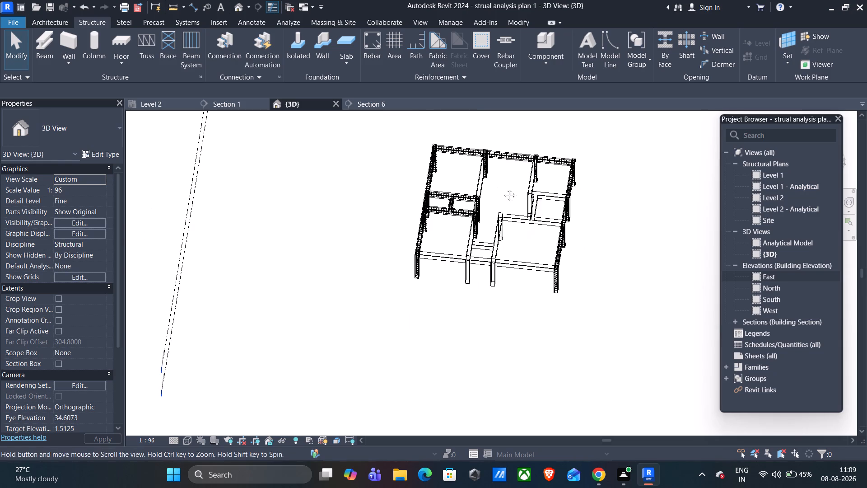
middle_click_drag(503, 188, 422, 298)
scroll(422, 298, "up", 10)
middle_click_drag(394, 308, 361, 309)
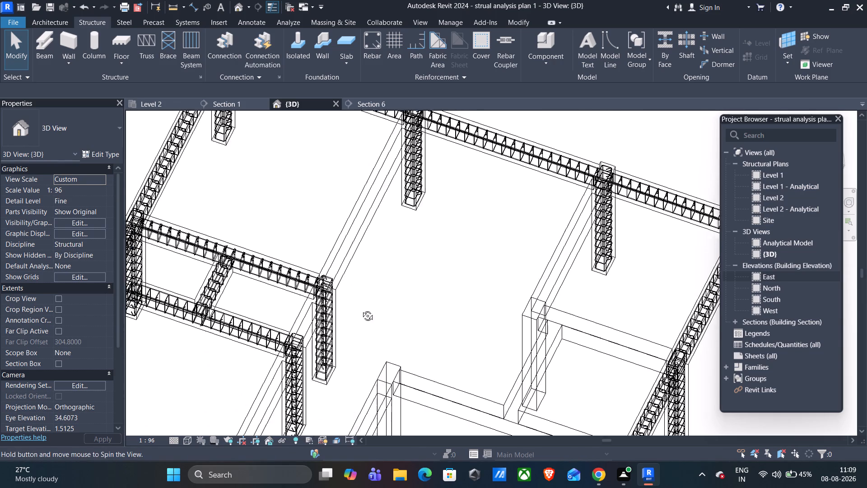
middle_click_drag(361, 309, 358, 270)
scroll(358, 270, "down", 4)
middle_click_drag(393, 302, 398, 245)
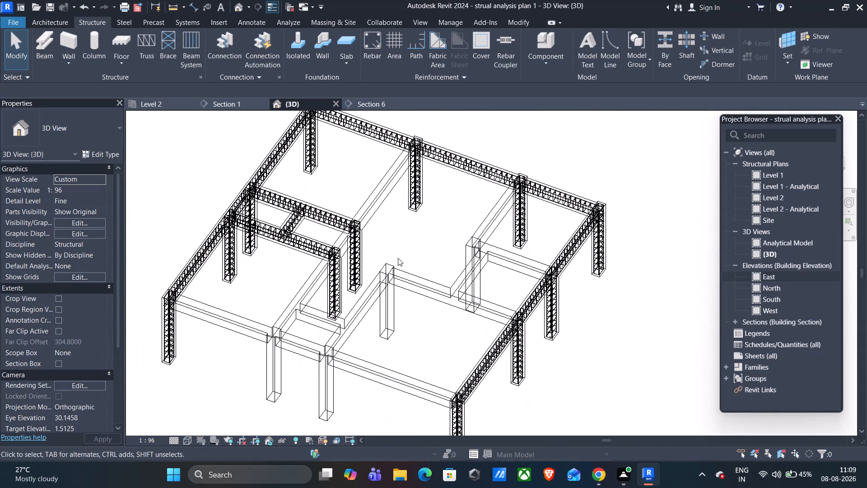
scroll(401, 313, "down", 1)
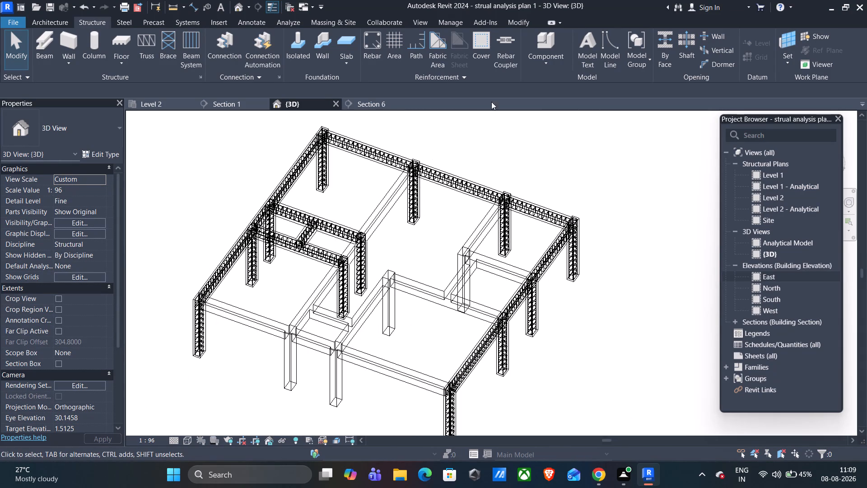
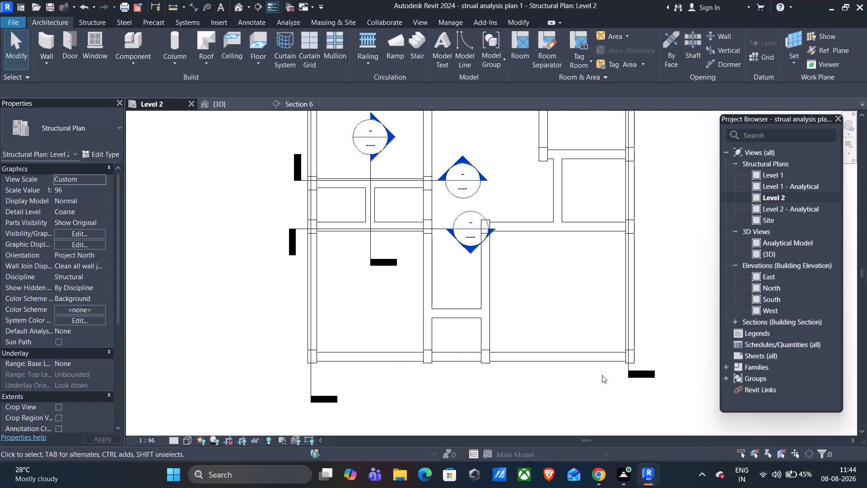
Examine the beam layout and existing section markers on the Level 2 structural plan.
scroll(602, 375, "up", 2)
scroll(602, 374, "down", 4)
scroll(602, 374, "up", 1)
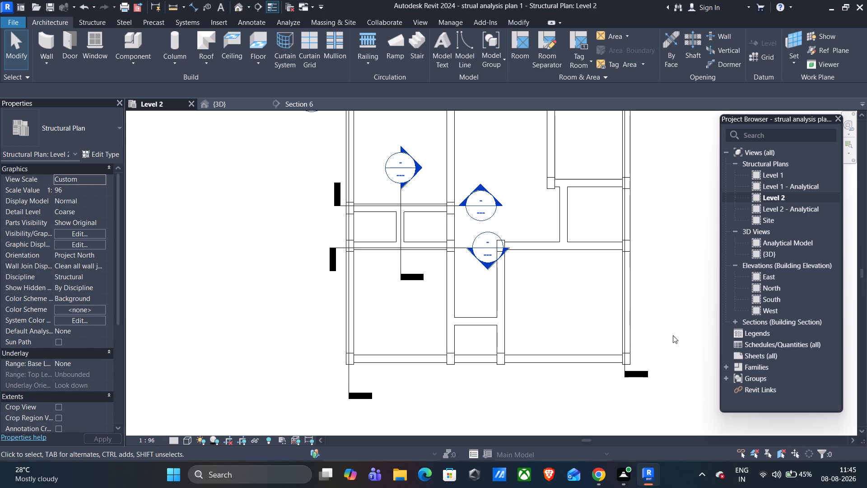
middle_click_drag(677, 321, 648, 383)
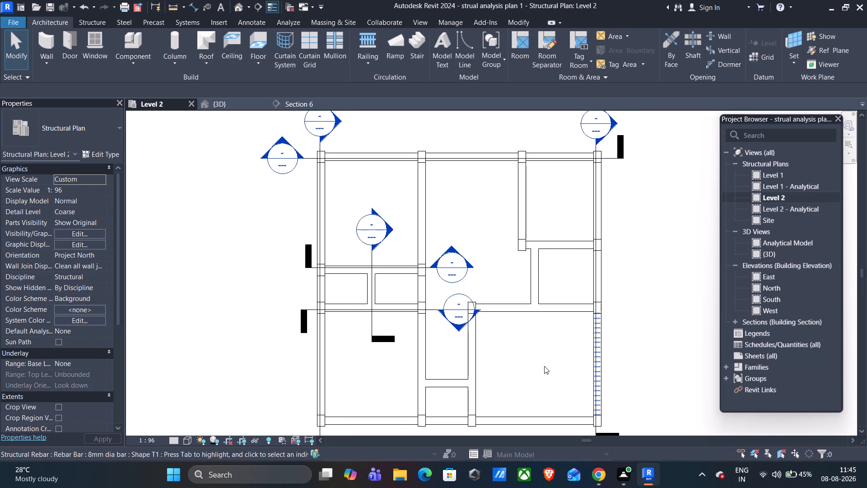
middle_click_drag(545, 366, 574, 312)
scroll(420, 296, "up", 5)
scroll(427, 296, "down", 2)
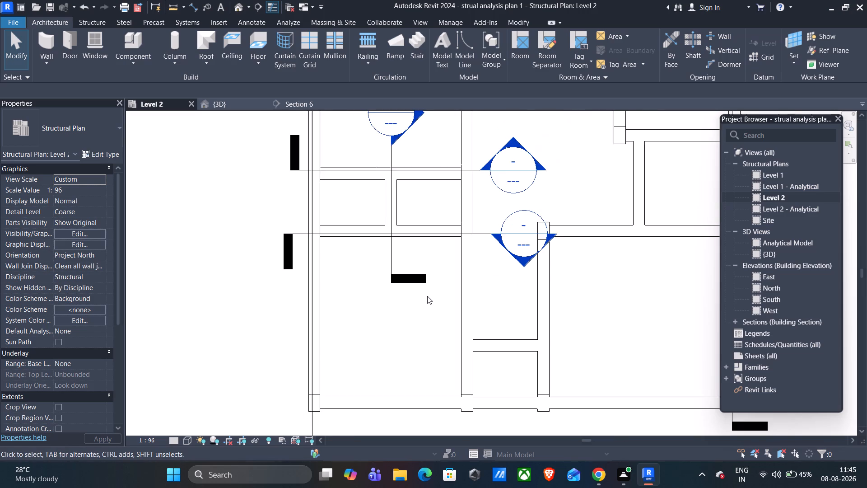
scroll(427, 296, "down", 1)
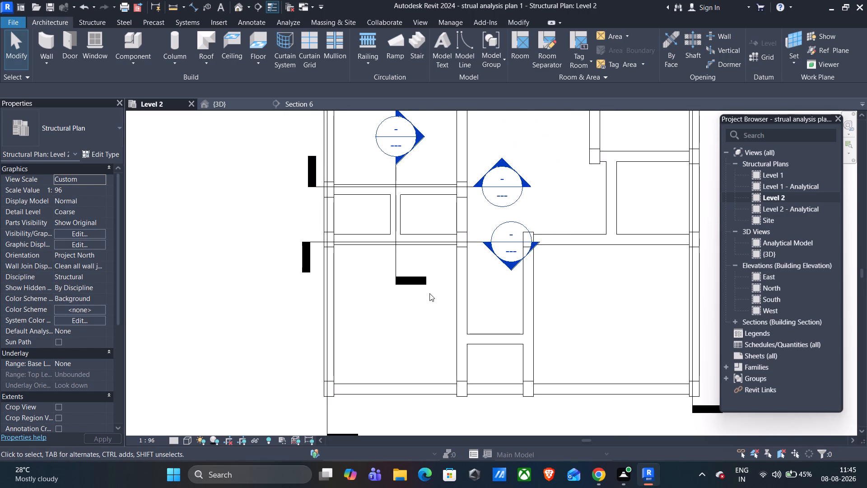
scroll(433, 285, "down", 1)
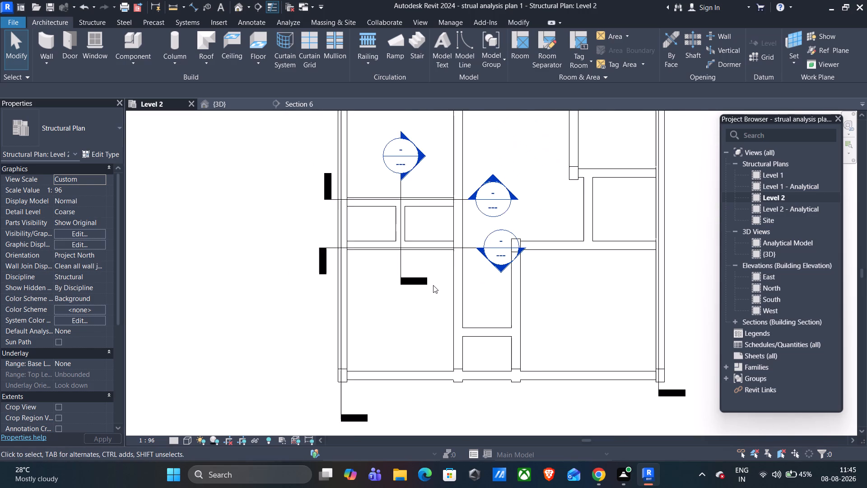
scroll(433, 285, "up", 4)
scroll(441, 260, "down", 6)
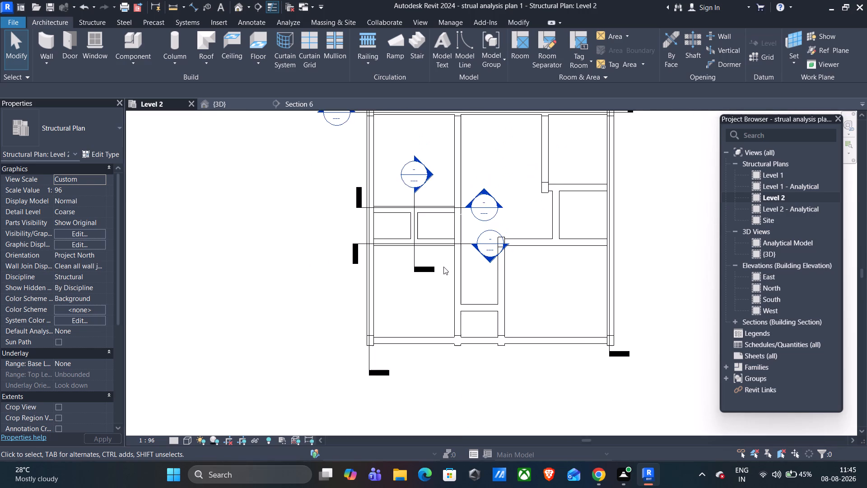
scroll(443, 267, "down", 2)
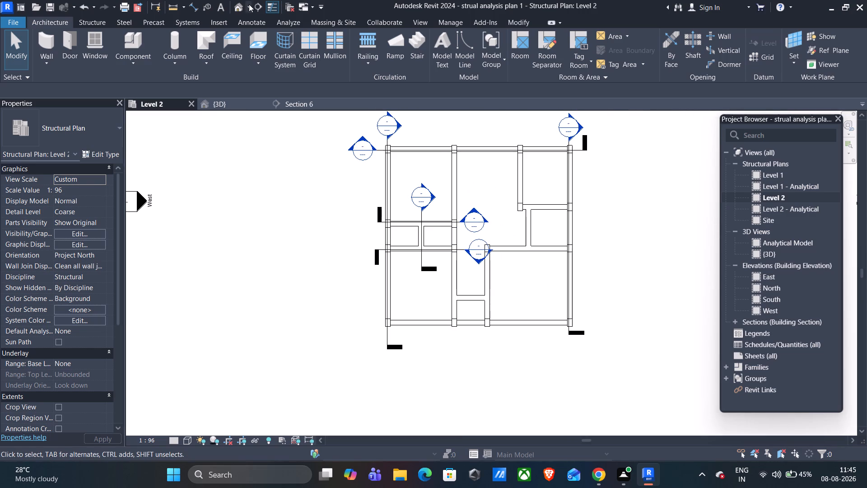
Draw a north-south building section along the second column line from the west, running from beyond the north beam to beyond the south beam.
left_click(255, 3)
scroll(449, 116, "up", 9)
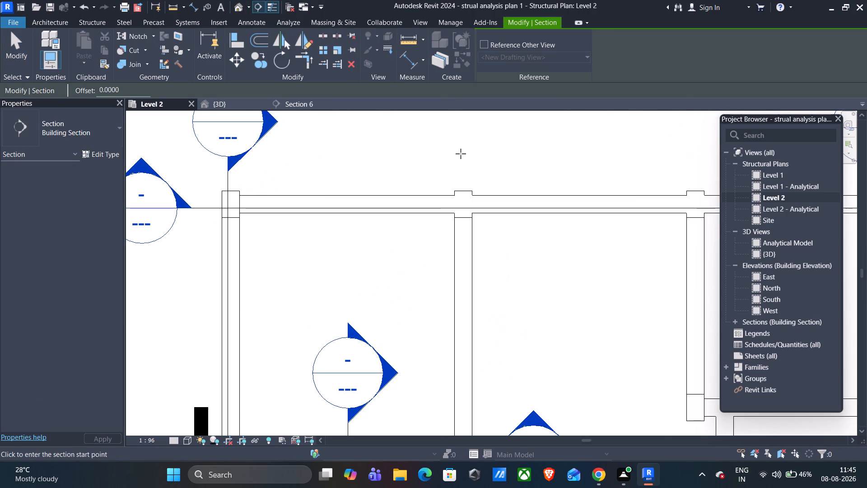
scroll(457, 174, "up", 3)
left_click(462, 141)
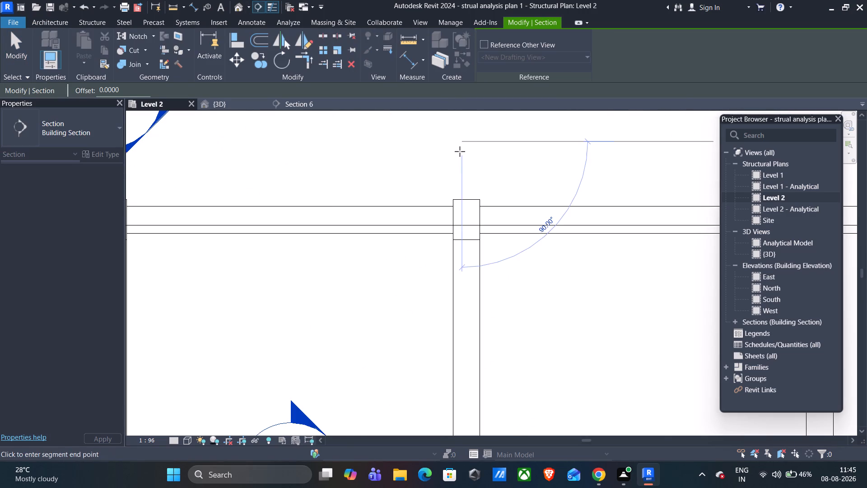
scroll(462, 296, "down", 7)
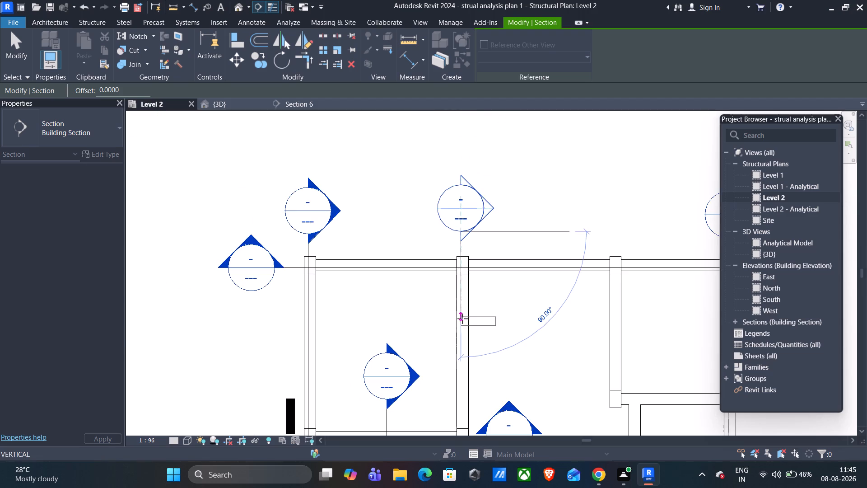
scroll(462, 319, "down", 10)
scroll(467, 392, "down", 5)
scroll(460, 418, "up", 6)
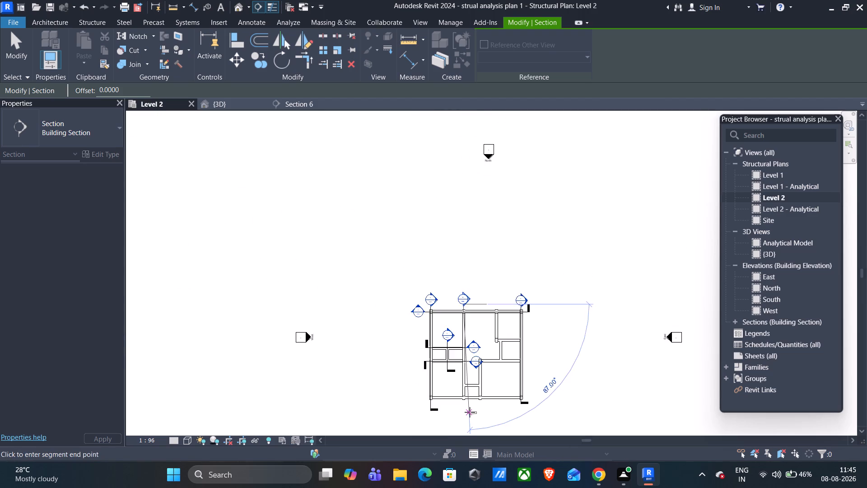
scroll(470, 412, "up", 14)
scroll(442, 383, "up", 5)
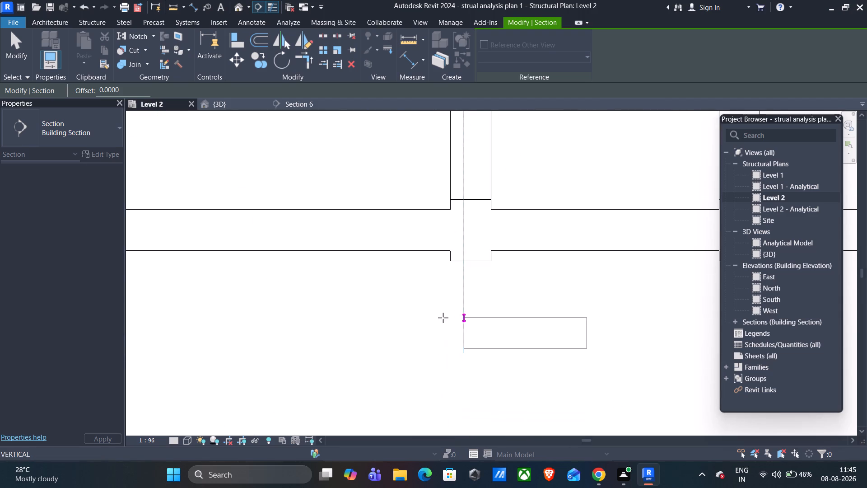
left_click(450, 359)
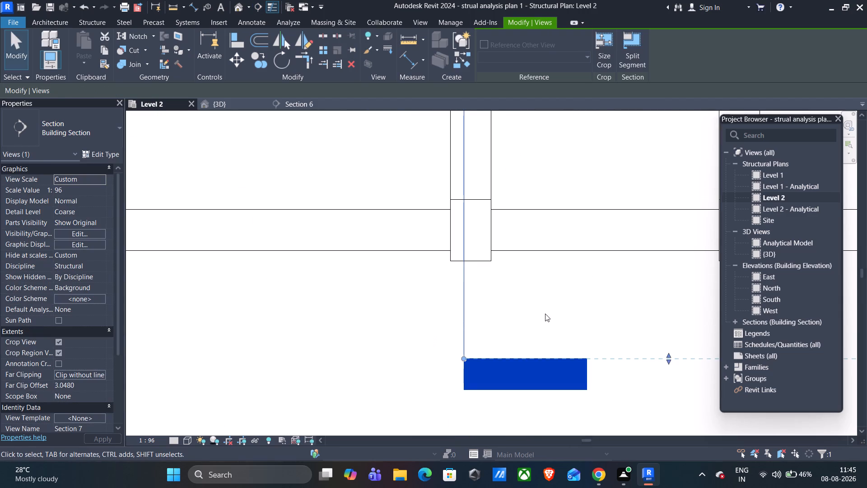
key("Escape")
Open the view of the new section from its marker on the plan.
scroll(572, 321, "down", 9)
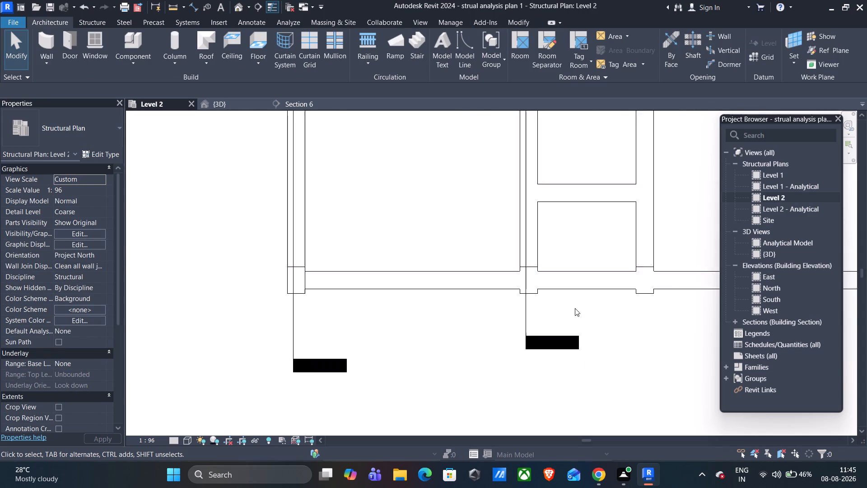
scroll(575, 308, "down", 3)
middle_click_drag(581, 215, 565, 311)
middle_click(565, 311)
middle_click(565, 311)
scroll(499, 239, "up", 7)
middle_click_drag(491, 246, 536, 178)
double_click(498, 183)
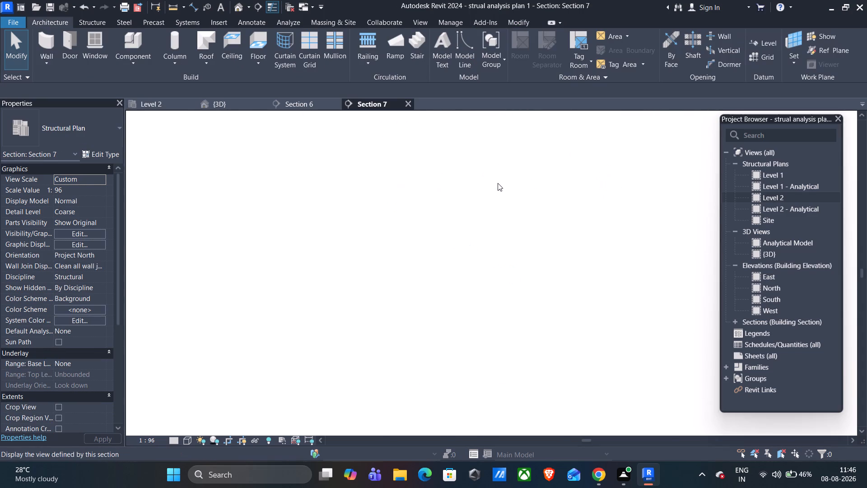
Start Rebar on the Level 2 beam and place a straight shape 00, 12mm dia bar set along the top cover line of its northernmost span.
scroll(577, 267, "up", 3)
scroll(577, 267, "down", 3)
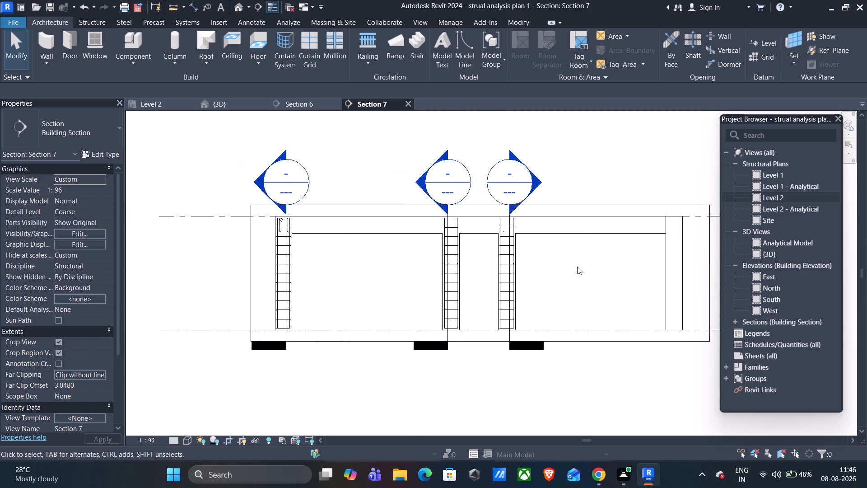
left_click(415, 226)
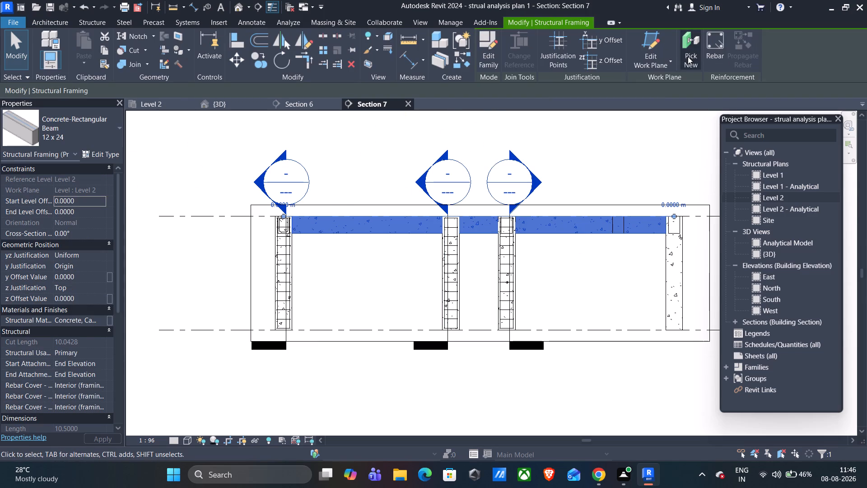
left_click(708, 51)
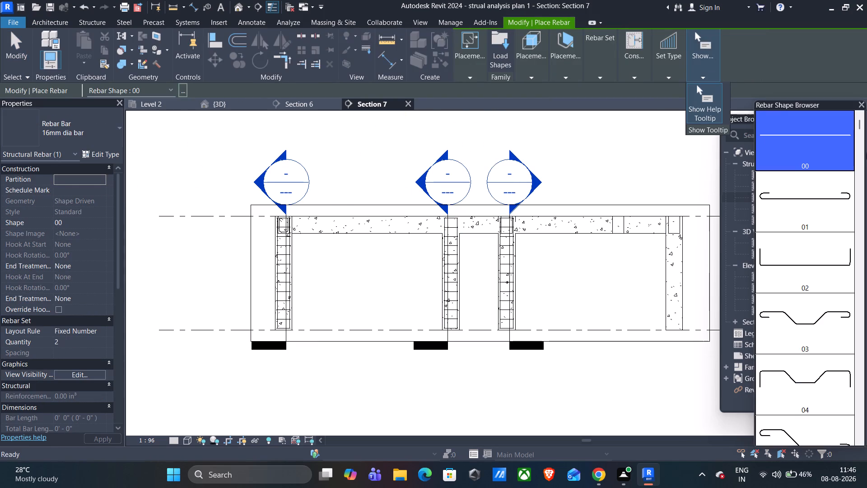
left_click(98, 131)
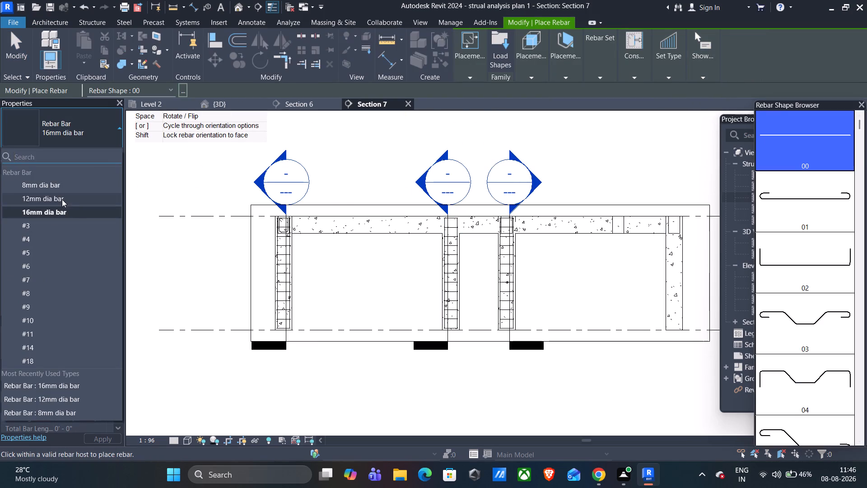
left_click(62, 201)
scroll(324, 220, "up", 3)
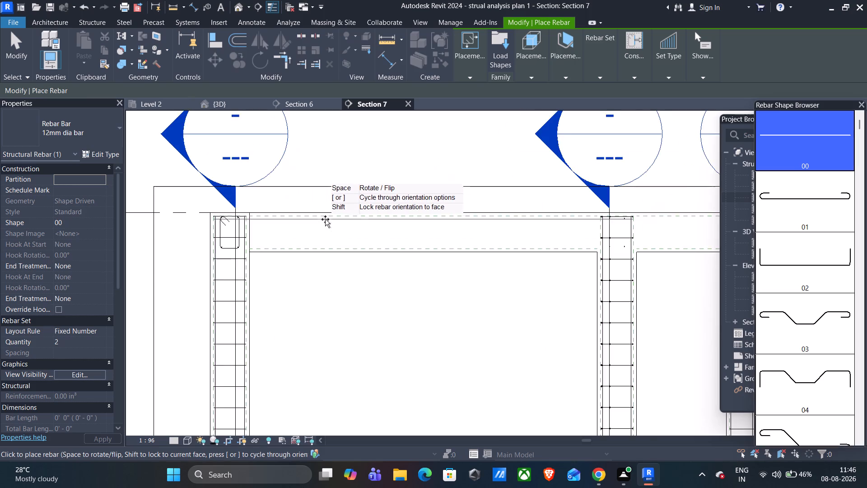
scroll(325, 219, "up", 18)
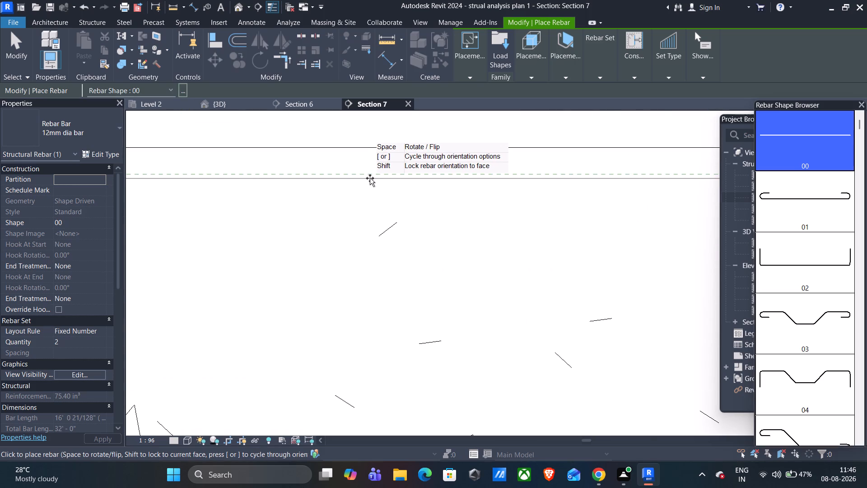
scroll(370, 178, "up", 7)
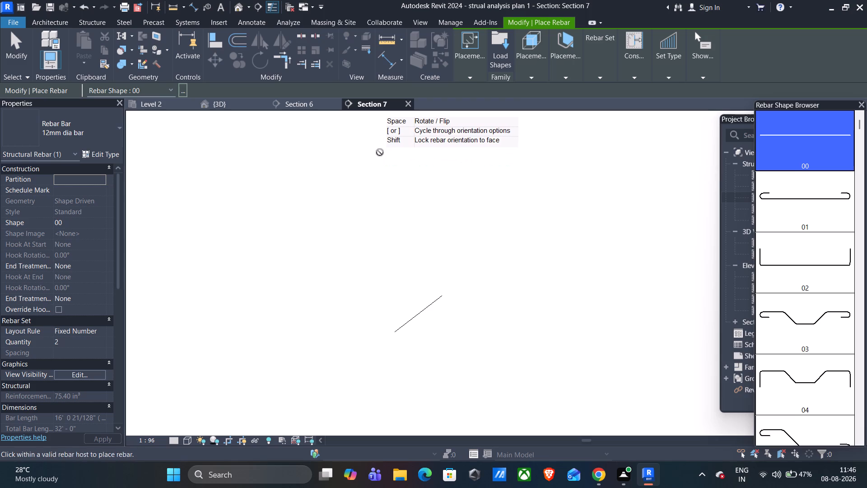
scroll(383, 173, "down", 6)
middle_click_drag(383, 174, 376, 232)
scroll(376, 232, "up", 1)
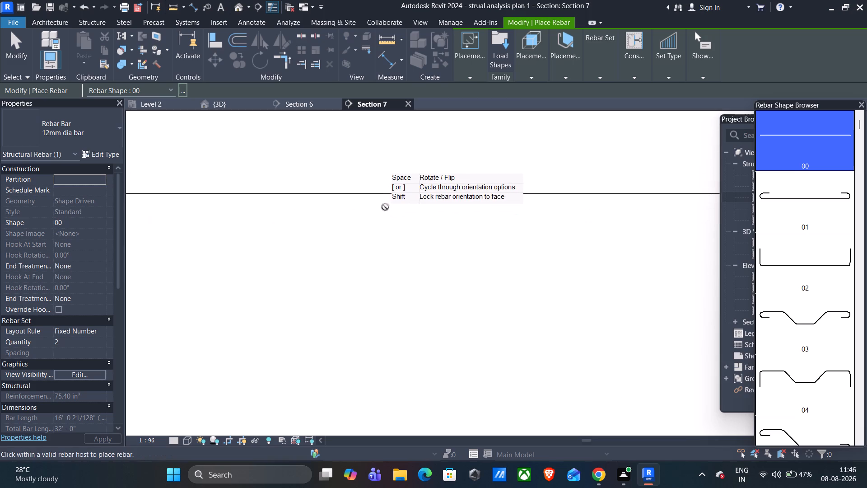
scroll(394, 195, "down", 12)
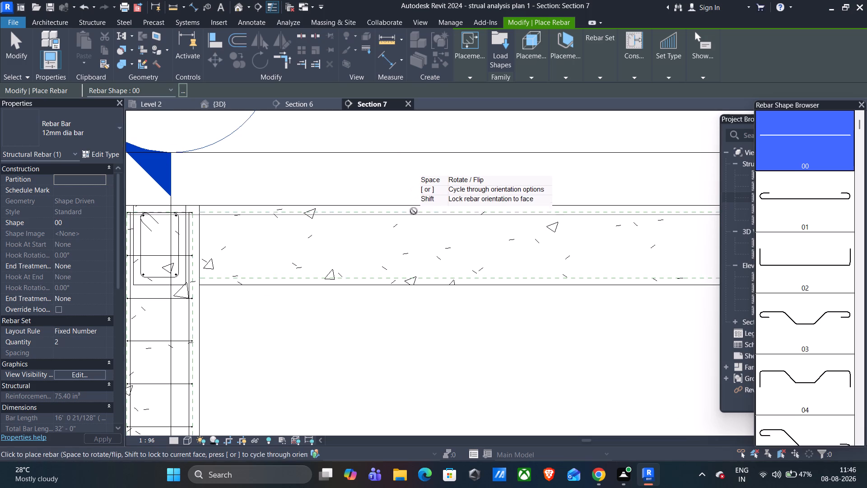
scroll(437, 214, "up", 20)
scroll(437, 214, "up", 1)
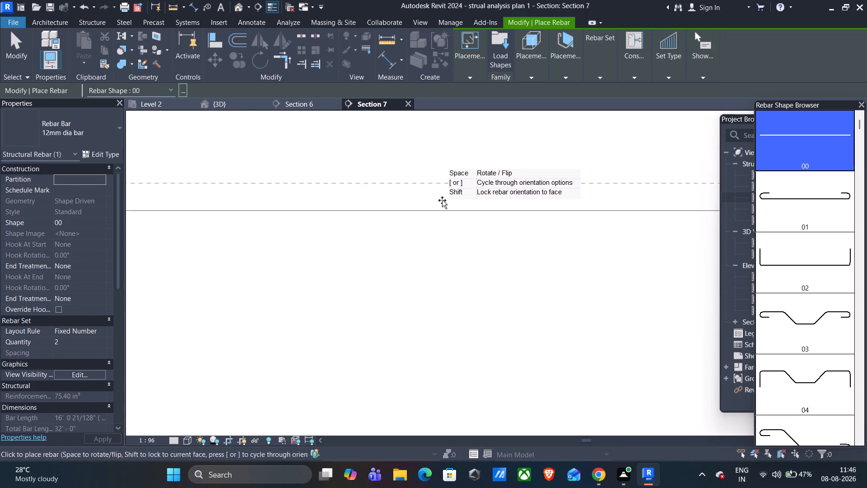
left_click(443, 182)
Place a matching straight 12mm dia bar set along the bottom cover line of the same northernmost beam span.
scroll(443, 190, "down", 14)
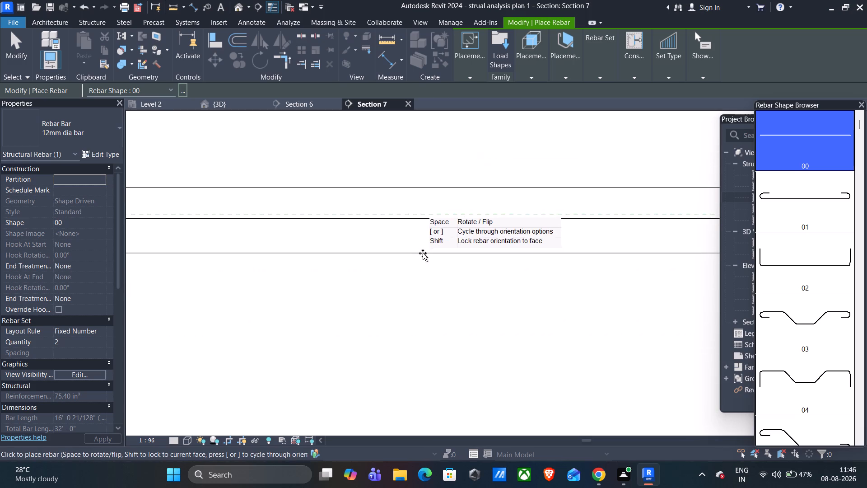
scroll(423, 253, "down", 3)
middle_click_drag(429, 267, 485, 149)
scroll(448, 230, "up", 20)
scroll(448, 230, "up", 1)
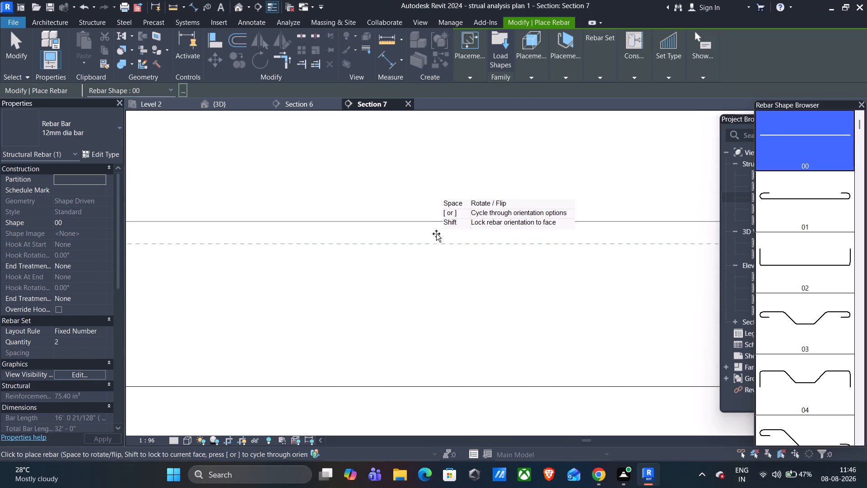
scroll(436, 234, "up", 7)
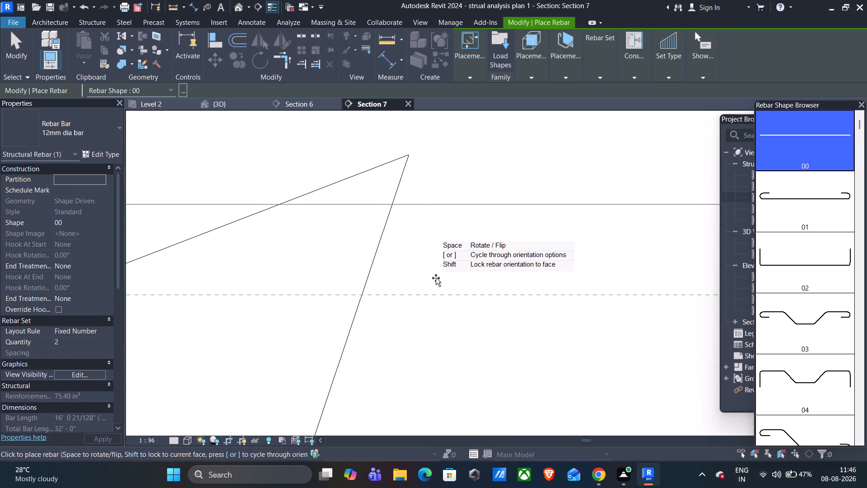
left_click(435, 291)
Place straight 12mm dia bar sets along the top and bottom cover lines of the short middle beam span.
scroll(435, 291, "down", 9)
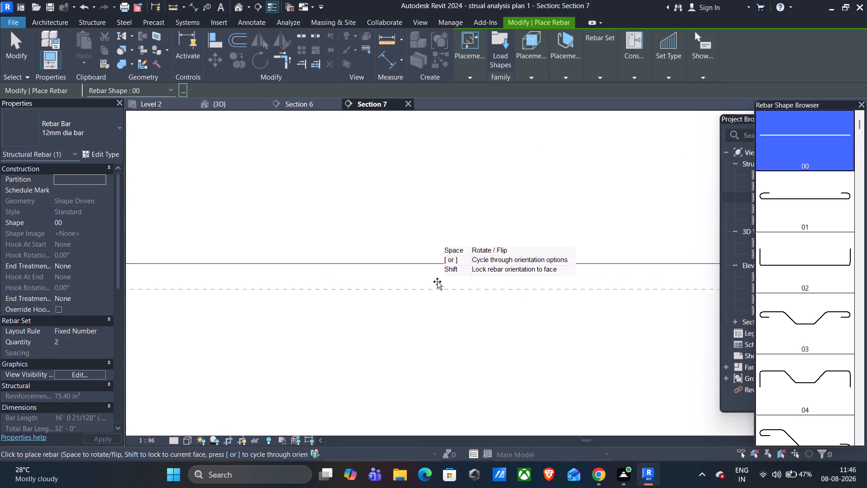
scroll(438, 281, "down", 10)
scroll(443, 272, "down", 15)
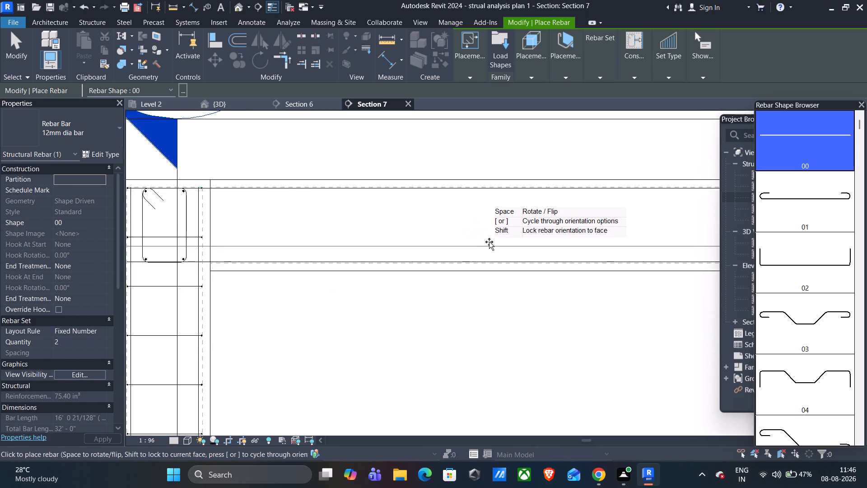
scroll(489, 242, "down", 4)
middle_click_drag(505, 238, 171, 230)
scroll(423, 226, "up", 4)
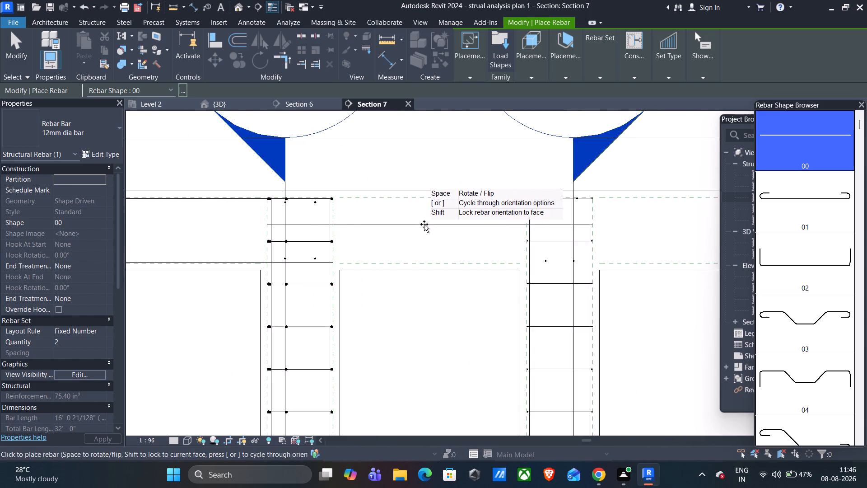
scroll(424, 224, "up", 8)
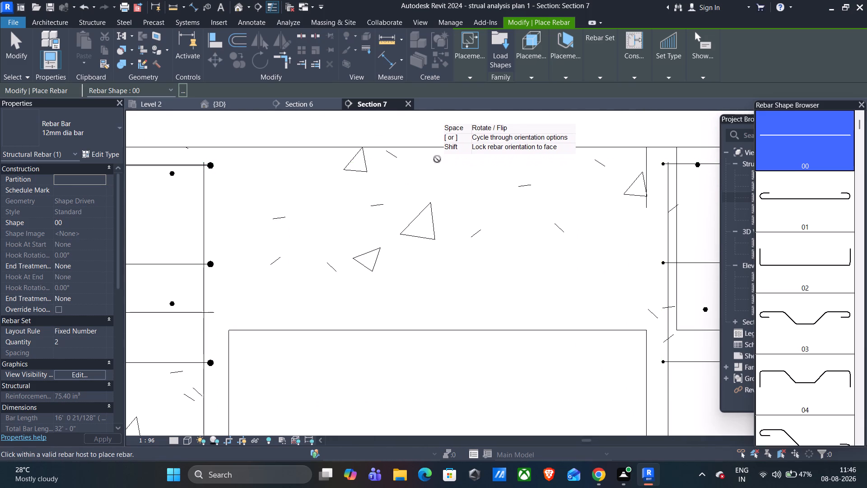
left_click(436, 162)
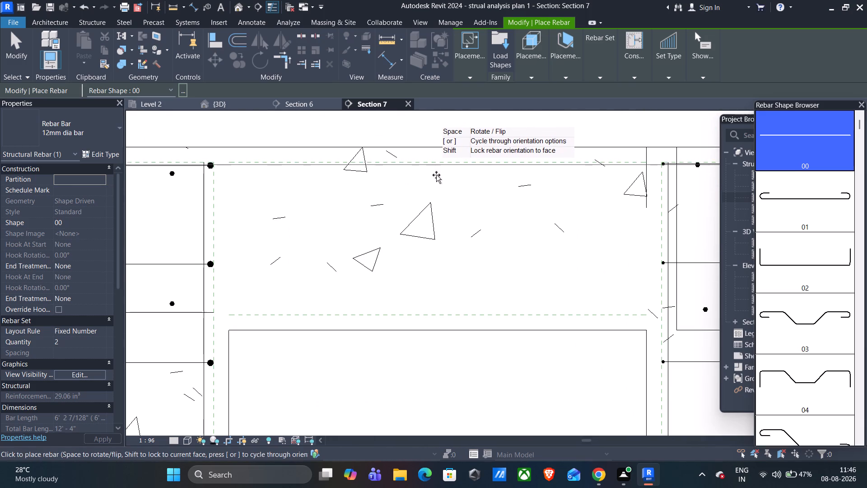
scroll(401, 309, "up", 4)
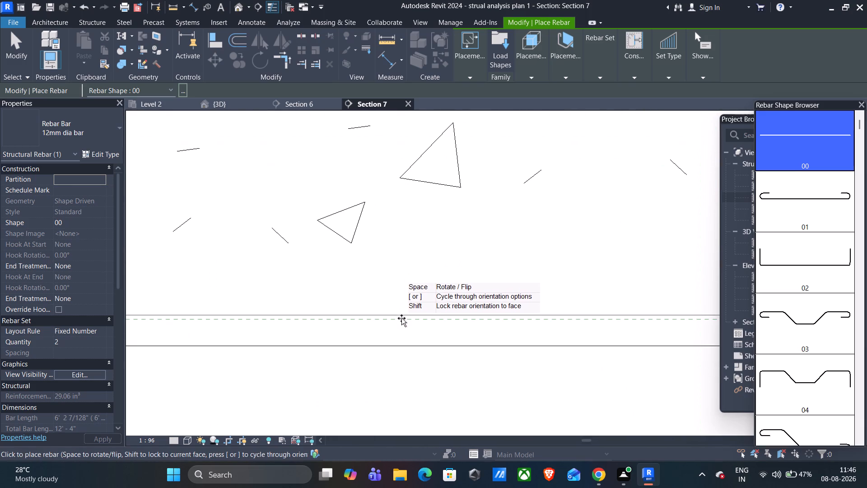
left_click(403, 322)
scroll(405, 301, "down", 12)
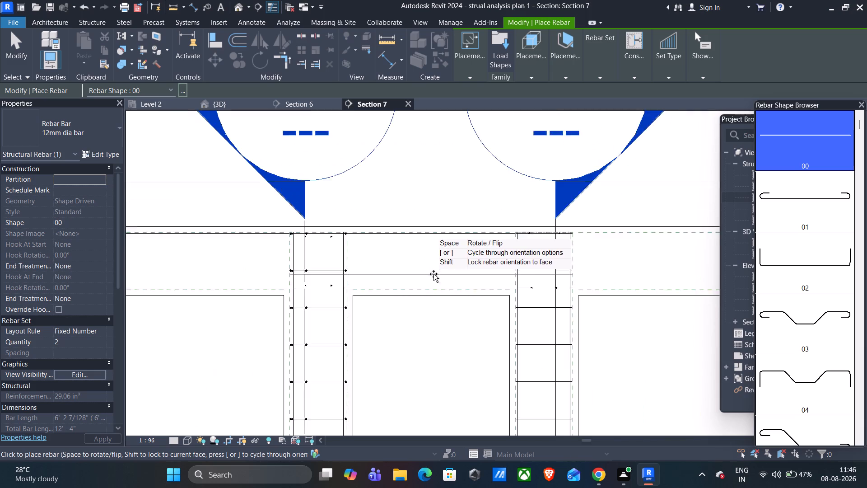
Place straight shape 00, 12mm dia bar sets along the top and bottom cover lines of the remaining long end span.
middle_click_drag(496, 261, 261, 261)
scroll(471, 248, "up", 10)
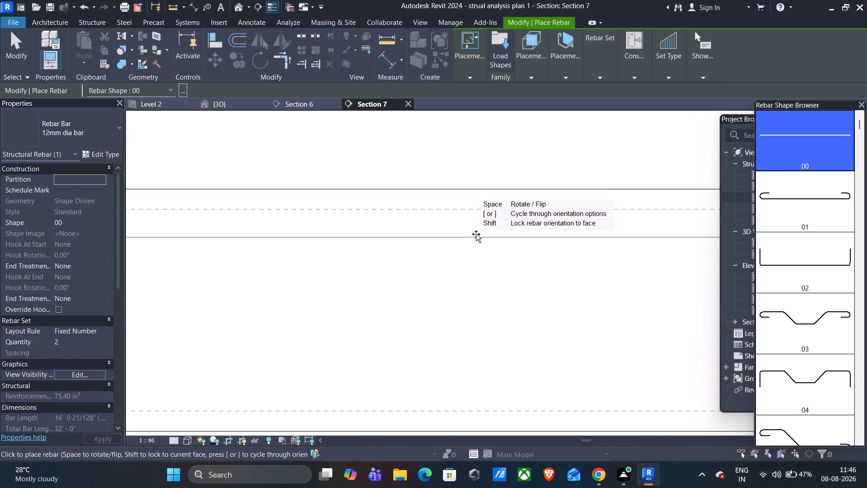
left_click(478, 208)
scroll(478, 216, "down", 5)
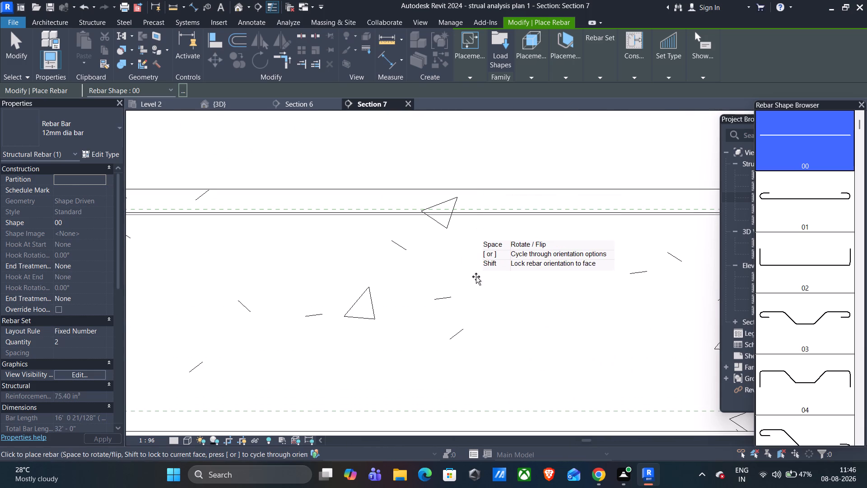
scroll(475, 278, "down", 4)
scroll(472, 292, "up", 12)
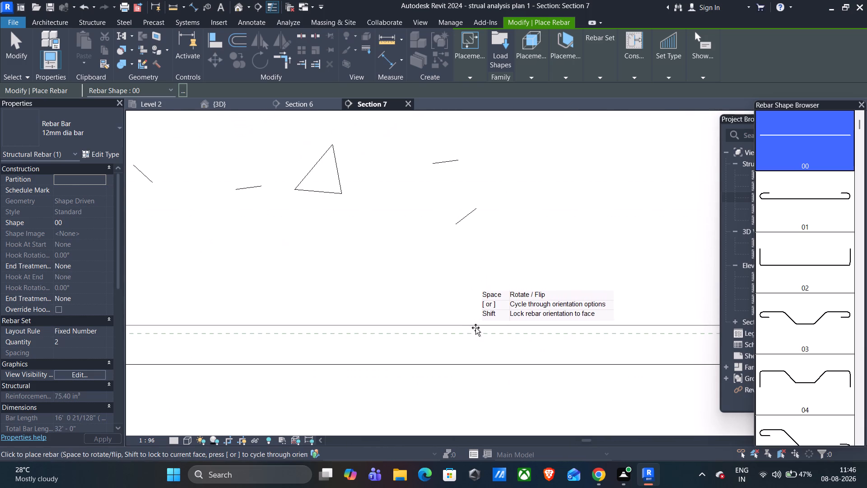
left_click(477, 334)
scroll(479, 325, "down", 10)
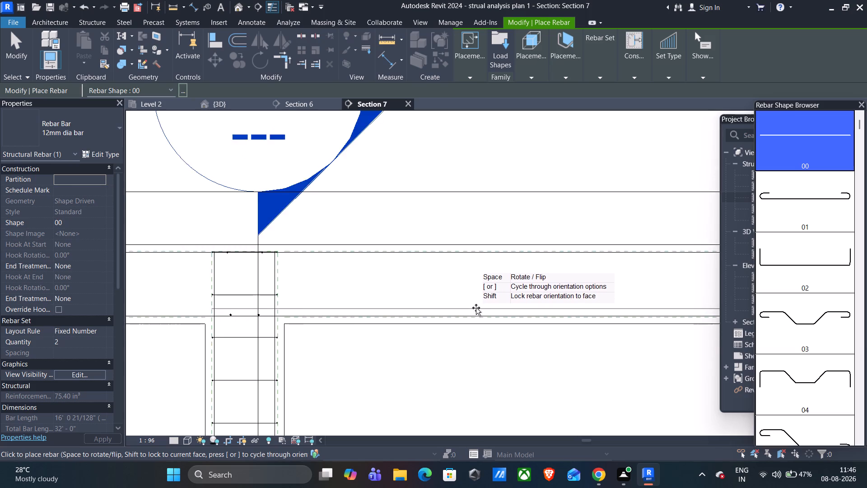
Switch the rebar type to 16mm dia bar and place straight bar sets along both vertical cover lines of the unreinforced end column.
scroll(476, 308, "down", 5)
middle_click_drag(509, 359, 429, 272)
scroll(509, 359, "up", 1)
scroll(440, 274, "down", 4)
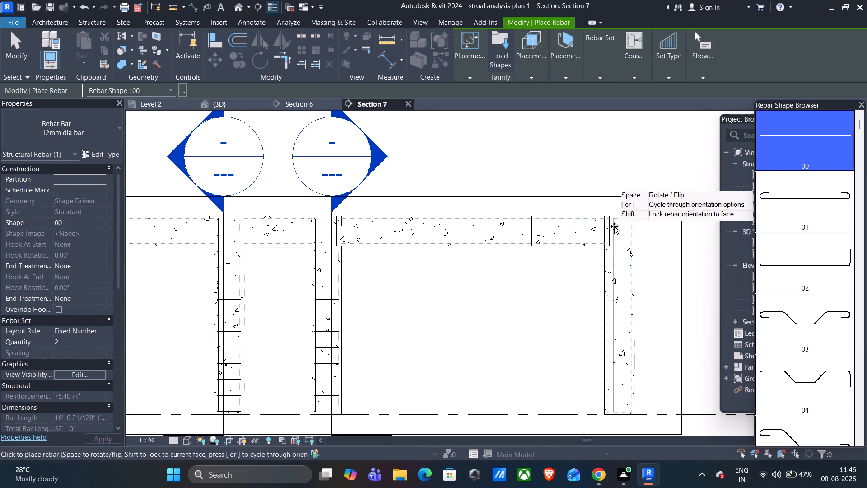
left_click(104, 136)
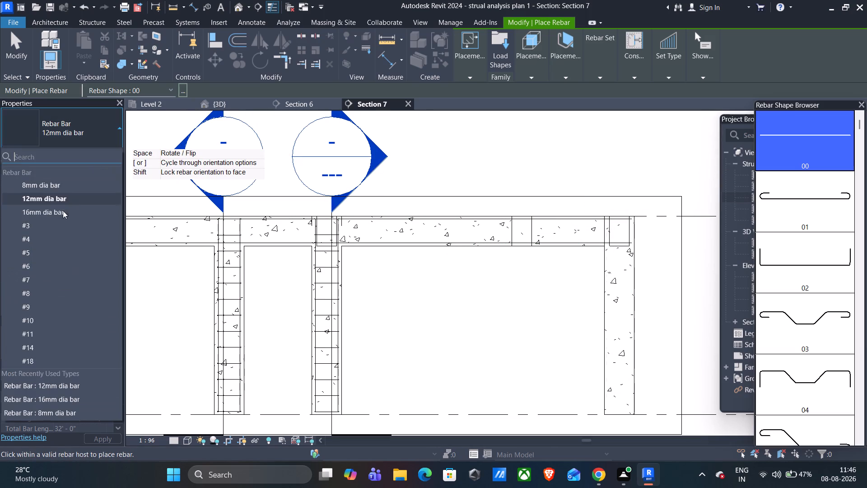
left_click(64, 209)
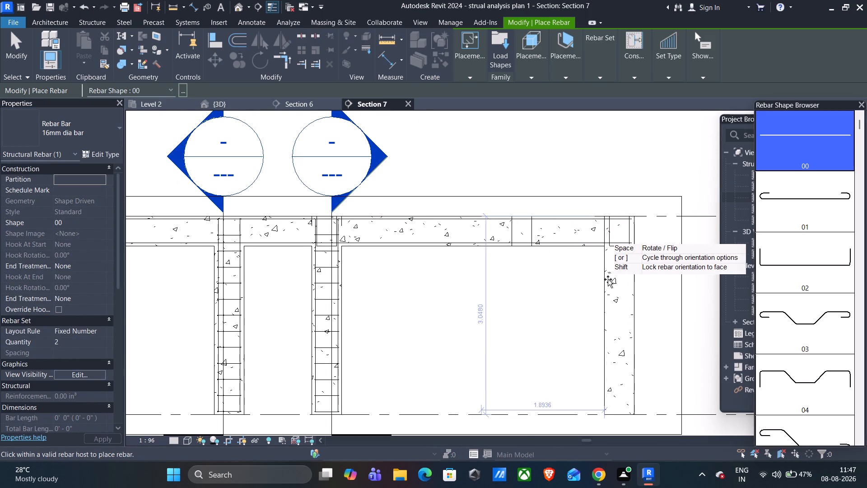
scroll(610, 282, "up", 18)
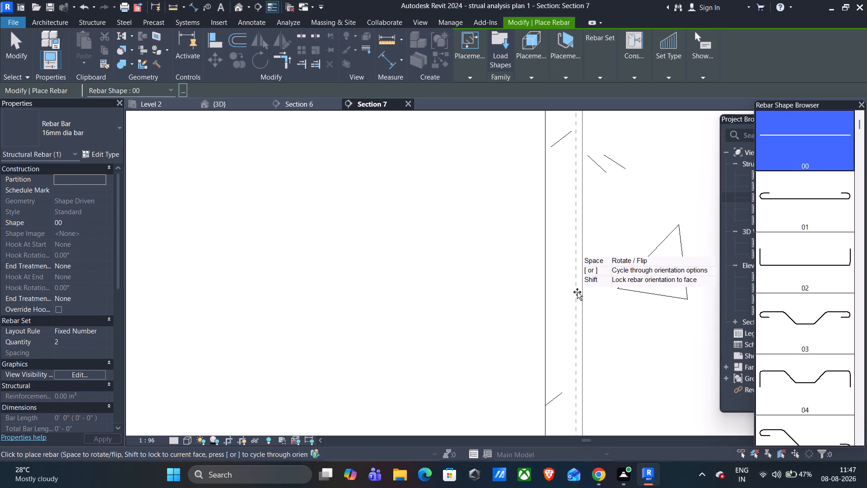
left_click(577, 292)
scroll(625, 288, "down", 4)
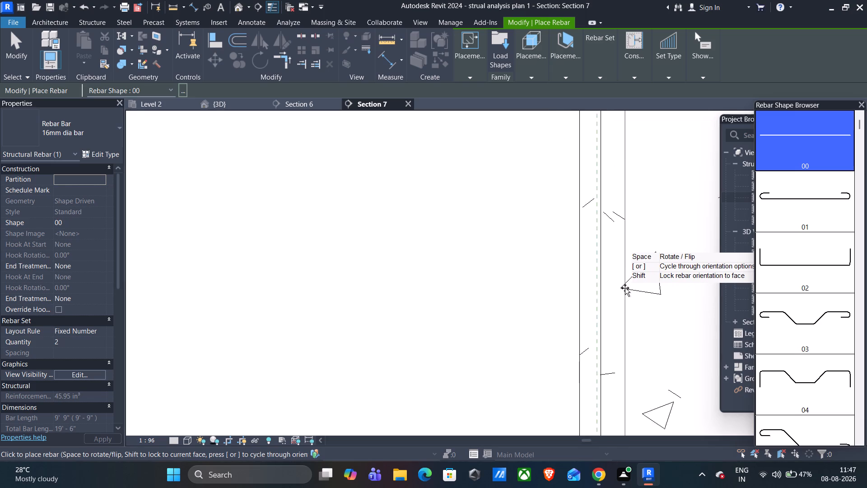
scroll(625, 288, "down", 5)
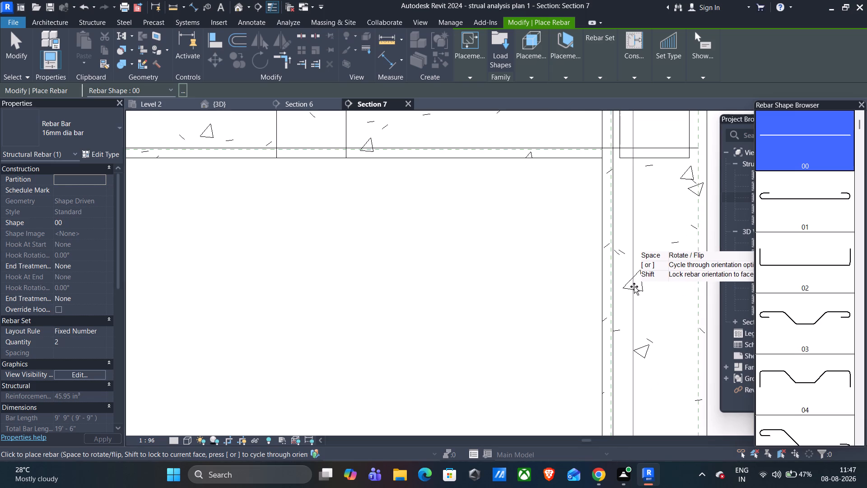
scroll(698, 285, "up", 2)
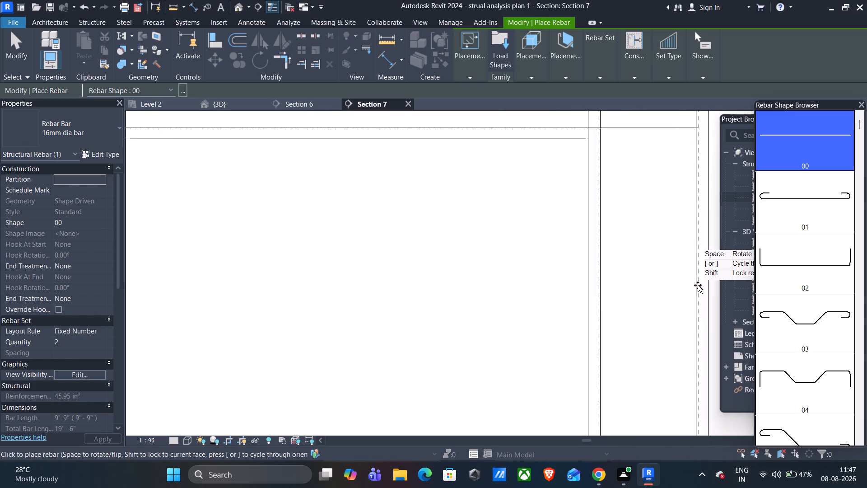
scroll(698, 285, "up", 13)
left_click(709, 285)
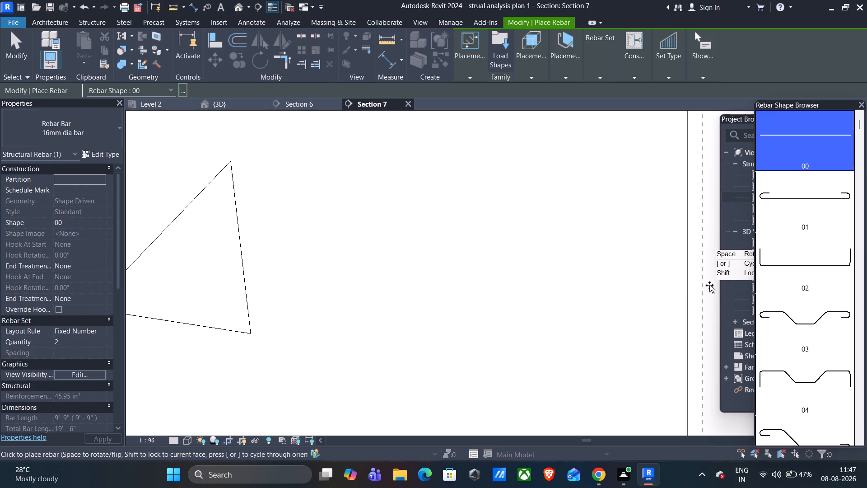
scroll(672, 304, "down", 9)
scroll(634, 309, "down", 3)
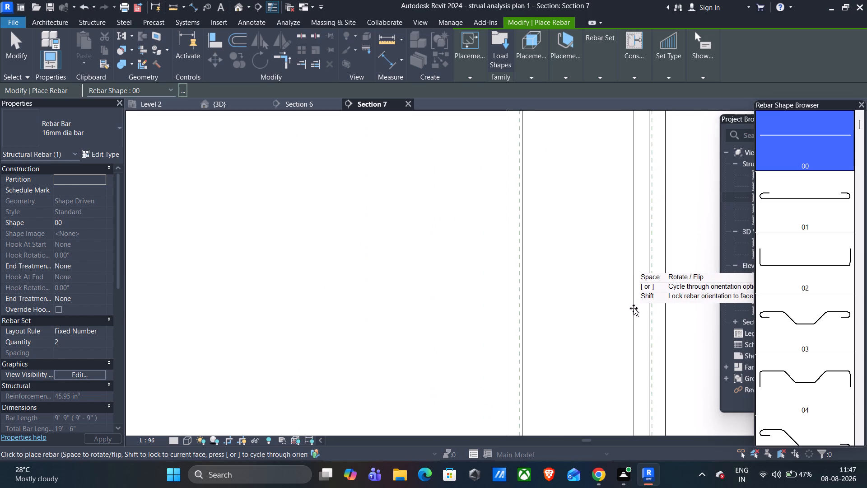
scroll(630, 305, "down", 2)
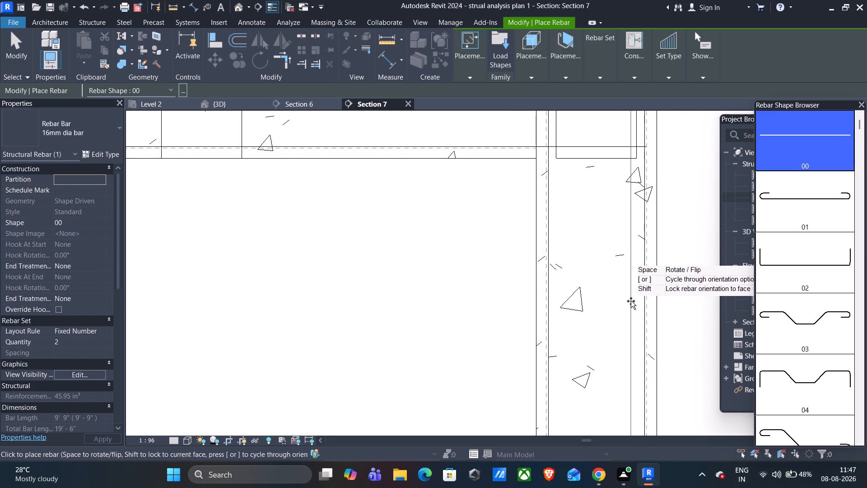
scroll(606, 308, "down", 2)
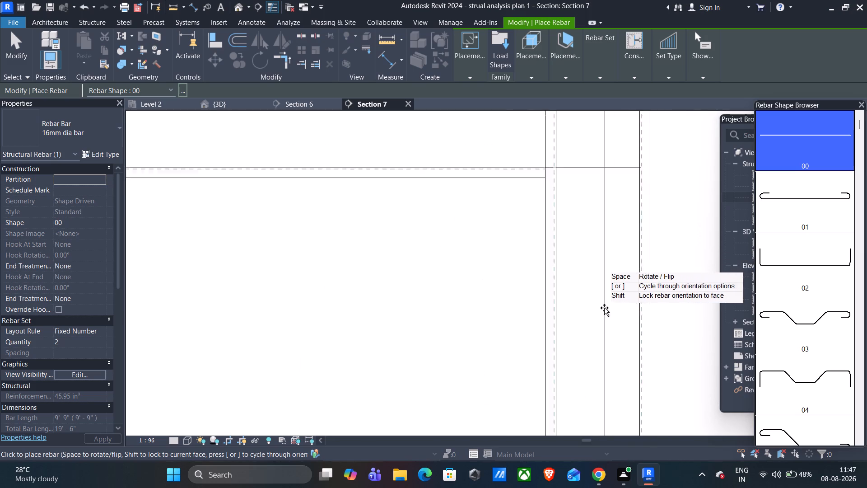
Place 16mm dia shape T1 stirrup sets in all three beam spans, oriented Perpendicular to Cover with Maximum Spacing of 200mm.
scroll(604, 308, "down", 5)
middle_click_drag(374, 343, 597, 310)
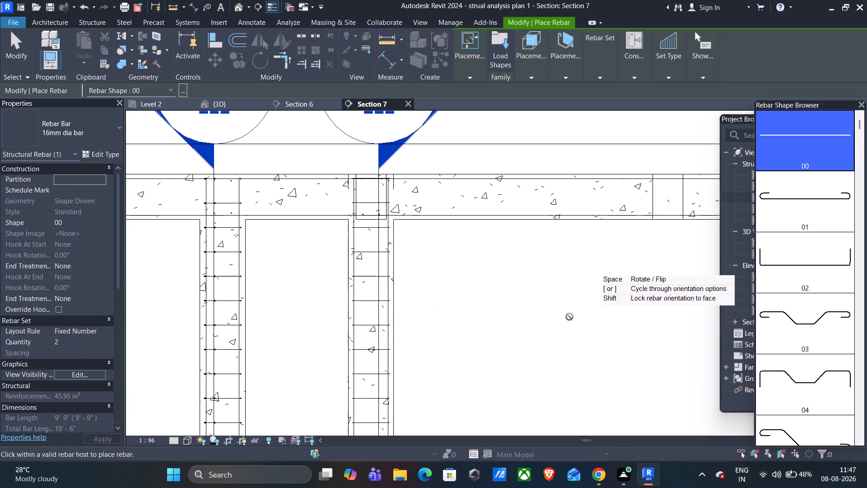
middle_click_drag(526, 325, 773, 290)
middle_click_drag(231, 325, 358, 325)
scroll(354, 325, "down", 3)
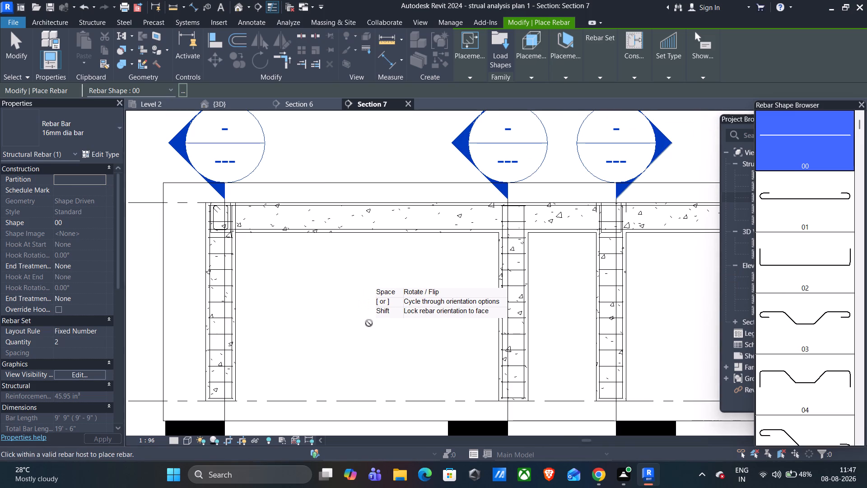
scroll(365, 319, "down", 2)
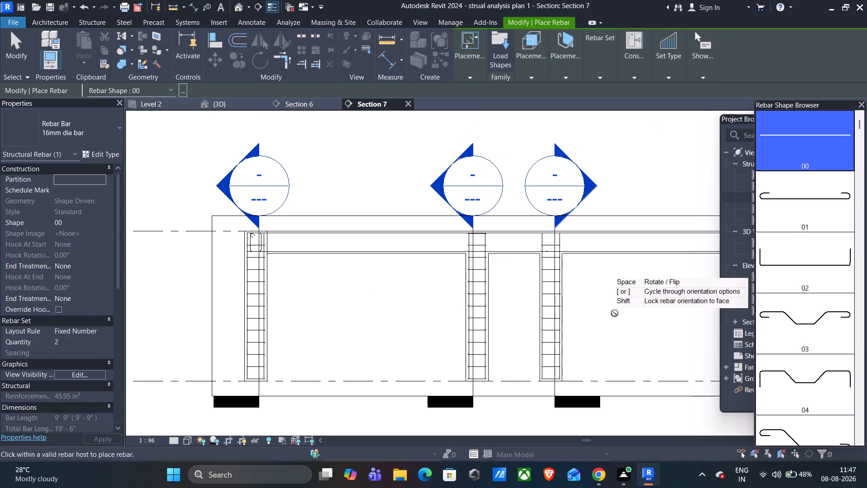
middle_click_drag(615, 313, 481, 326)
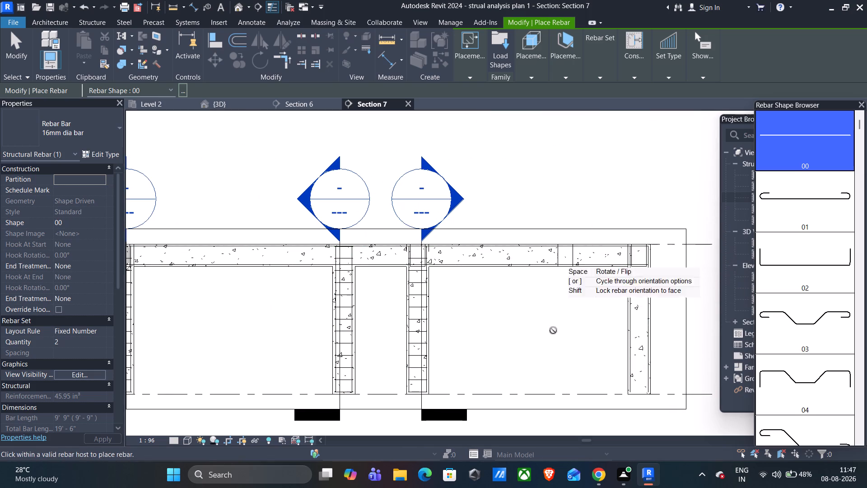
middle_click_drag(231, 305, 292, 299)
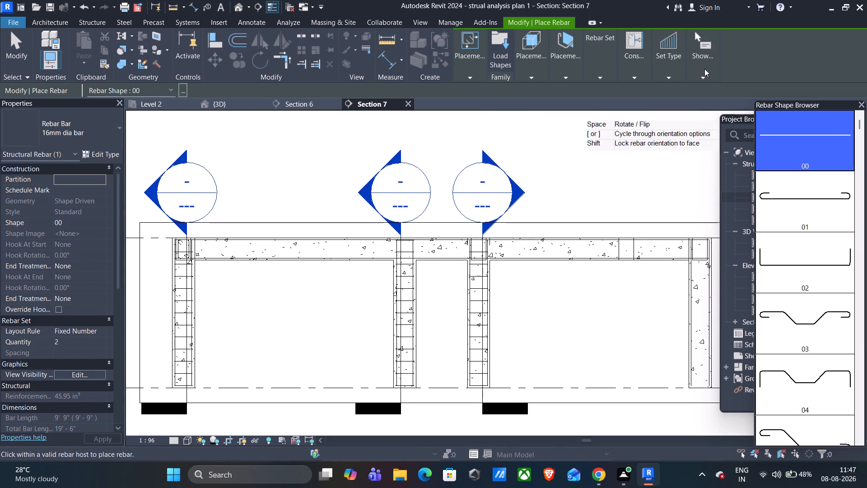
left_click(592, 76)
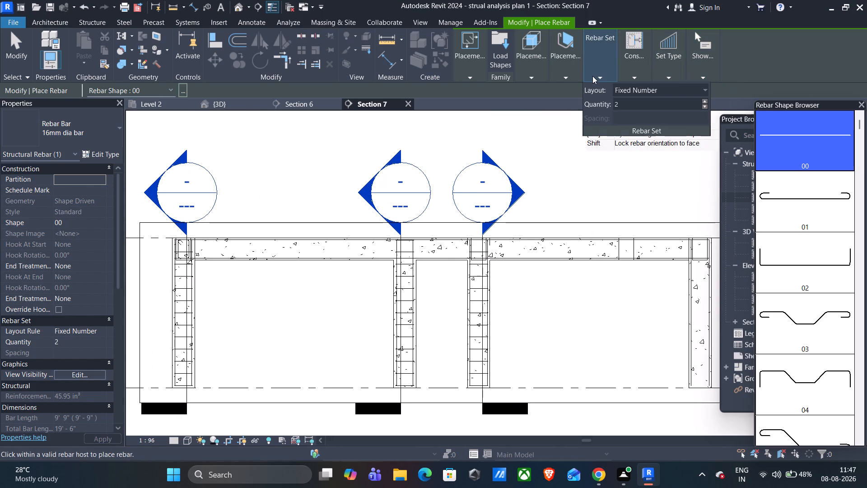
left_click(677, 86)
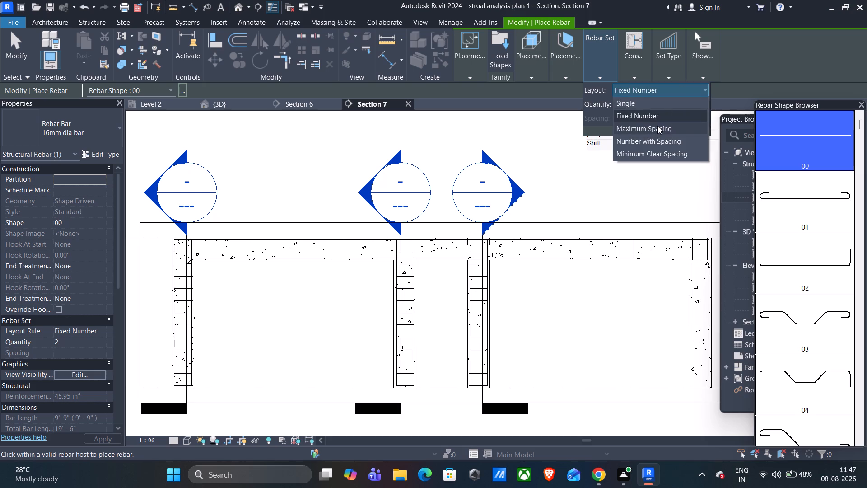
left_click(657, 126)
left_click_drag(661, 118, 605, 127)
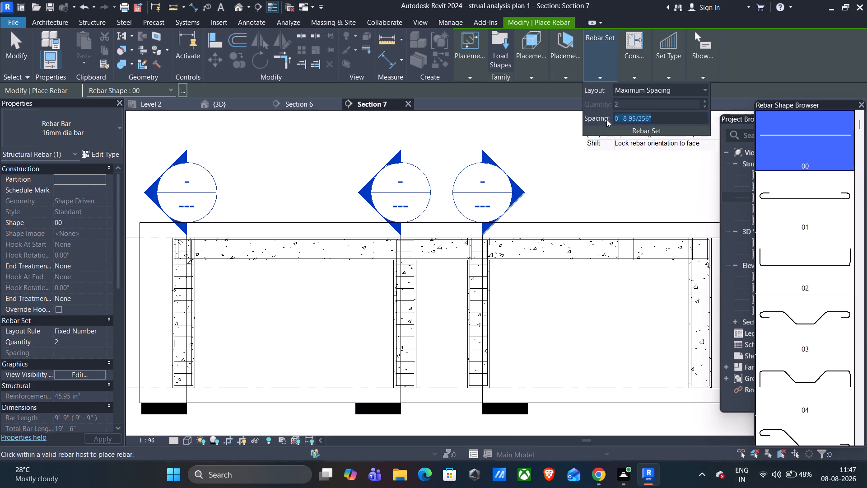
type("200mm")
left_click(572, 67)
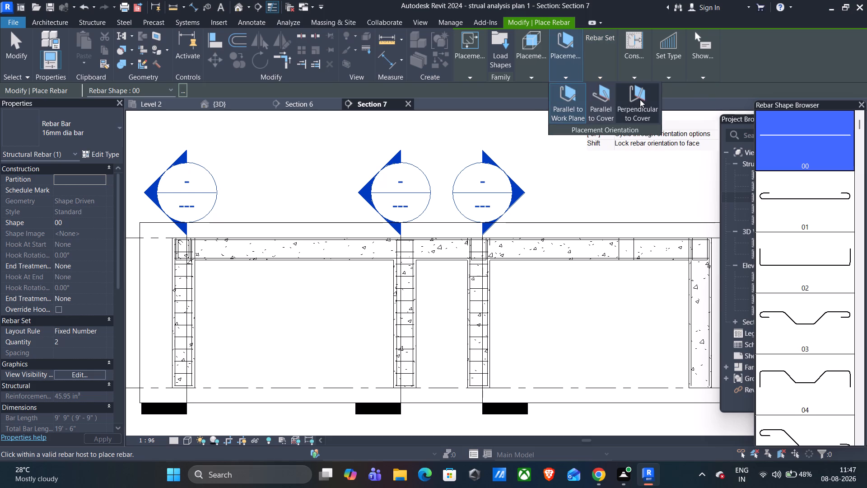
left_click(640, 99)
scroll(674, 137, "down", 20)
scroll(674, 137, "down", 2)
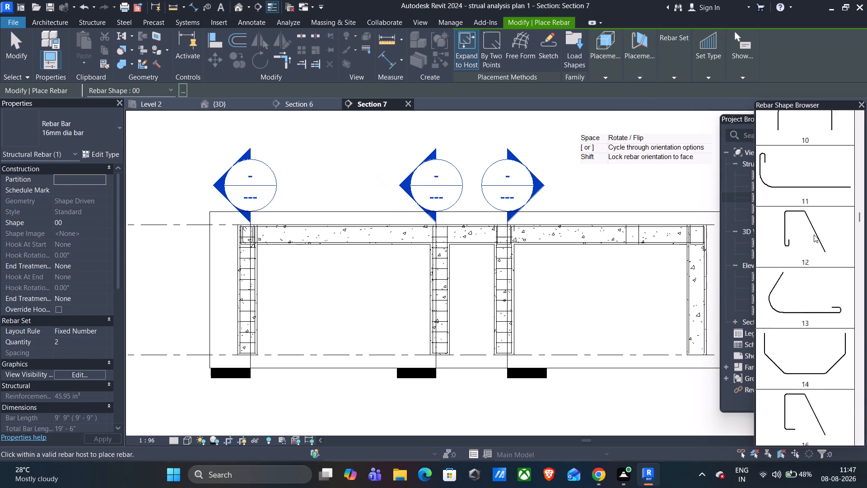
scroll(814, 235, "down", 20)
scroll(814, 235, "down", 14)
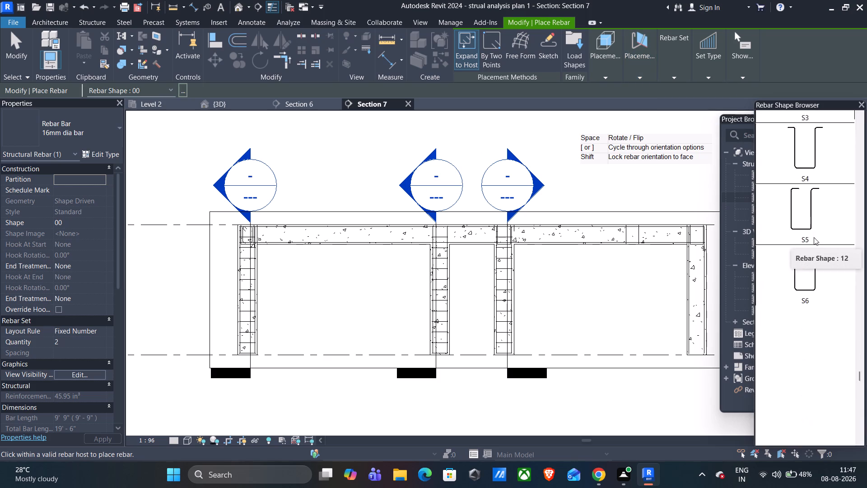
scroll(814, 237, "down", 7)
left_click(814, 214)
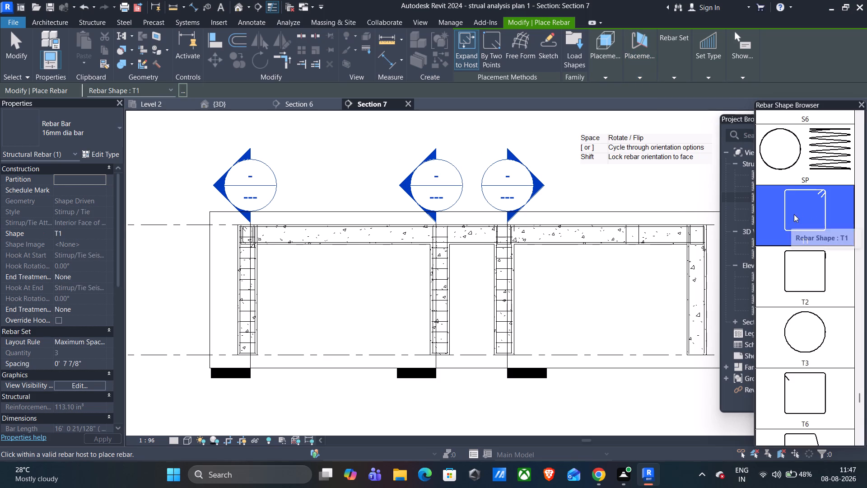
left_click(595, 235)
left_click(477, 239)
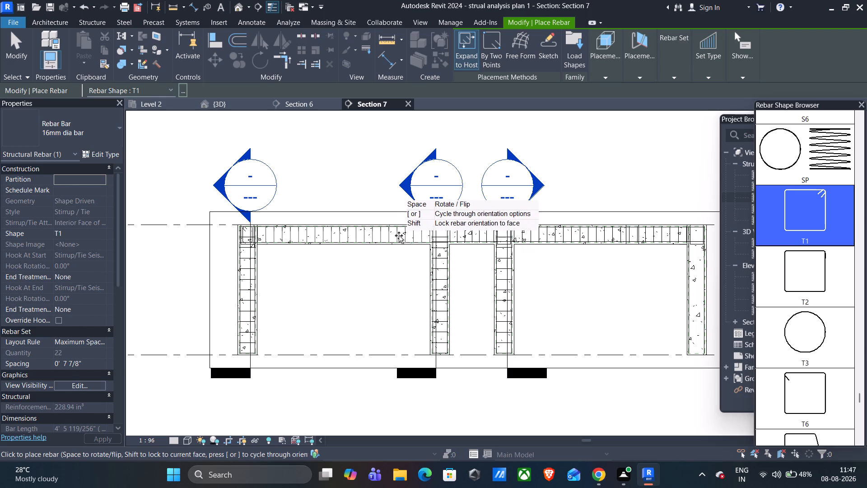
left_click(399, 235)
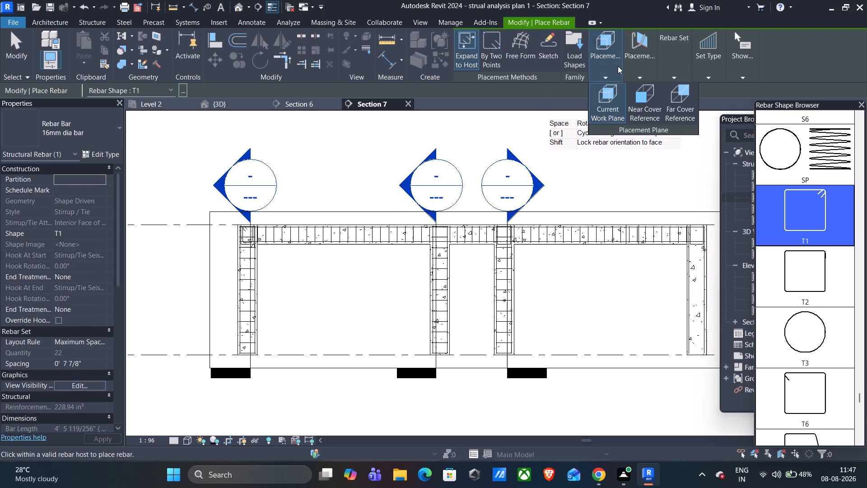
Set the maximum spacing to 250mm and place a 16mm dia shape T1 tie set in the end column lacking ties.
left_click(682, 78)
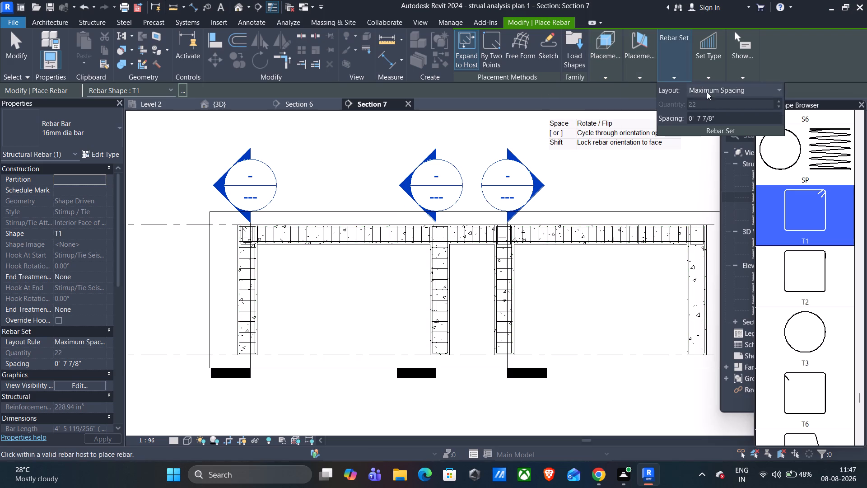
left_click_drag(723, 115, 691, 119)
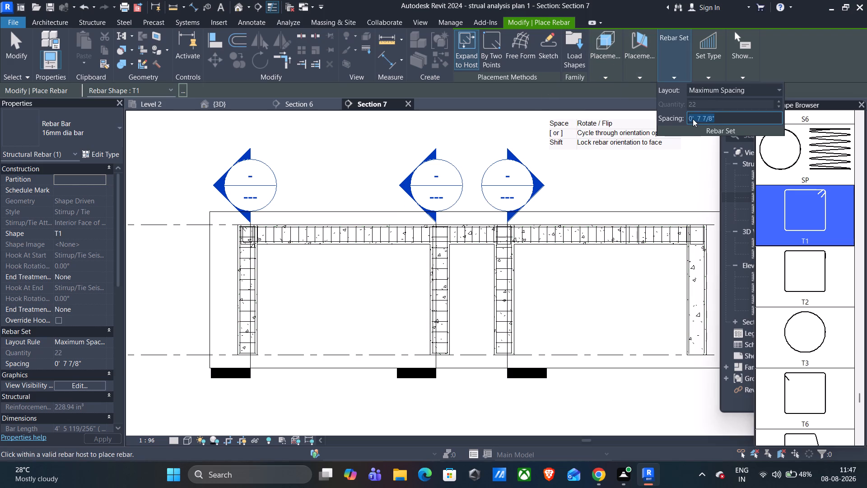
type("250mm")
left_click(698, 281)
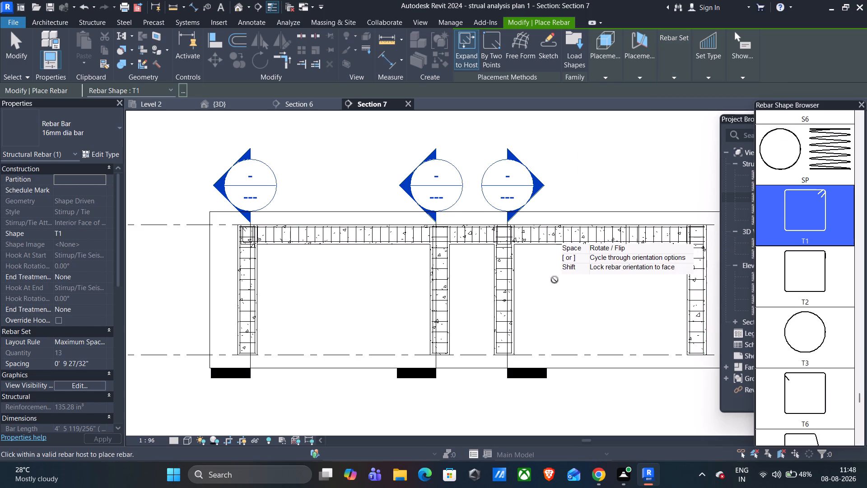
scroll(553, 282, "up", 3)
scroll(553, 282, "down", 5)
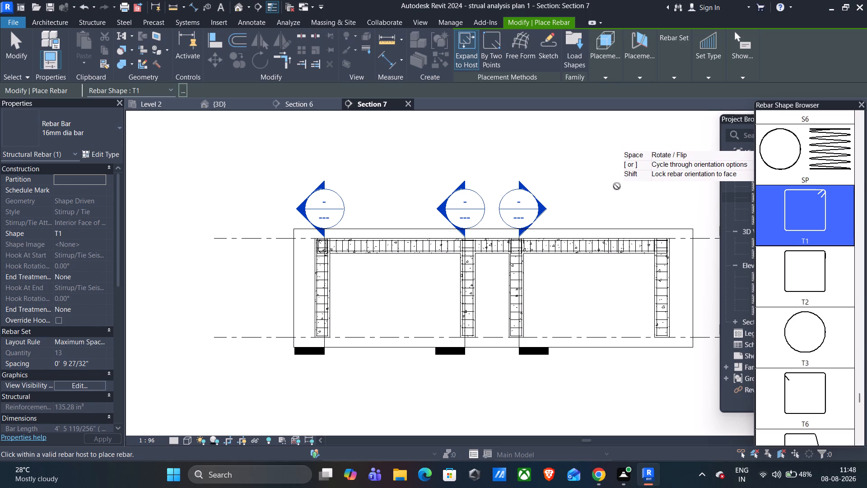
Undo the 16mm dia T1 stirrup and tie placements in the three beam spans and the end column.
key("ctrl+z")
key("ctrl+z")
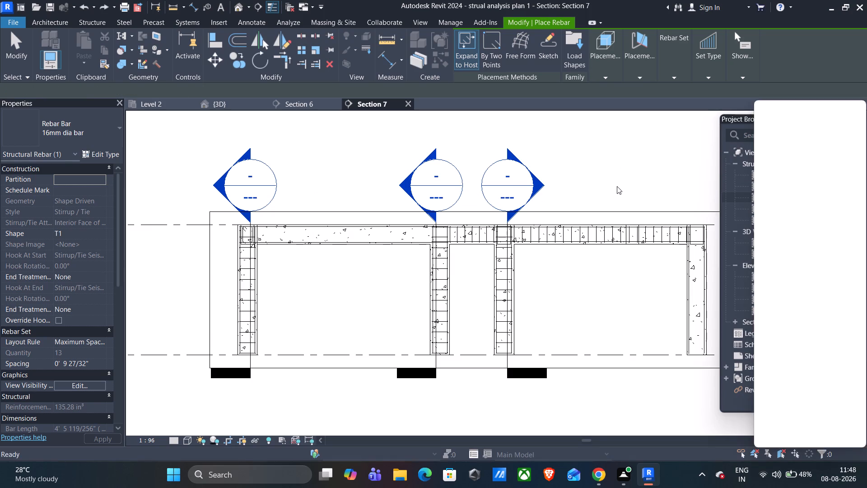
key("ctrl+z")
key("ctrl+z")
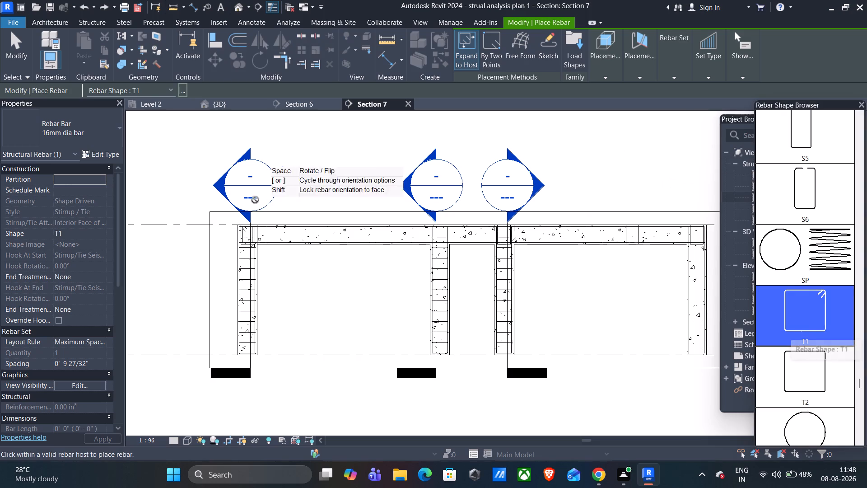
Switch the rebar type to 8mm dia bar and place T1 stirrup sets at 200mm maximum spacing in all three beam spans.
left_click(98, 144)
left_click(70, 188)
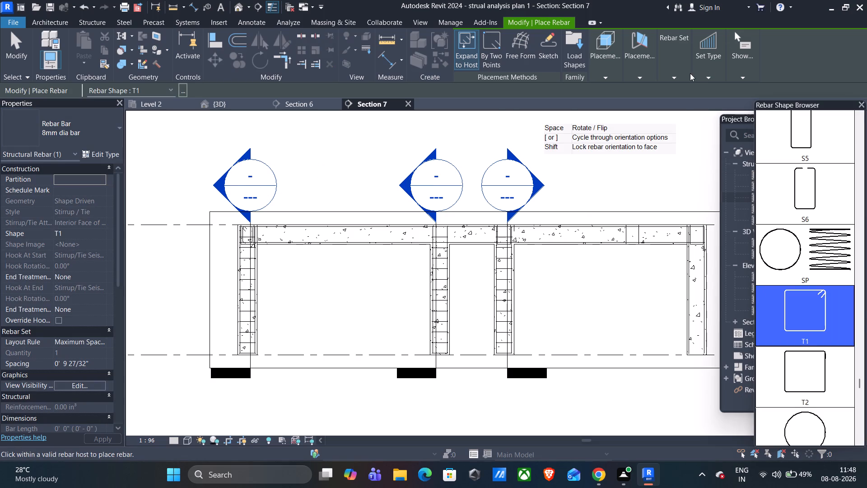
left_click(683, 74)
left_click_drag(728, 120, 689, 124)
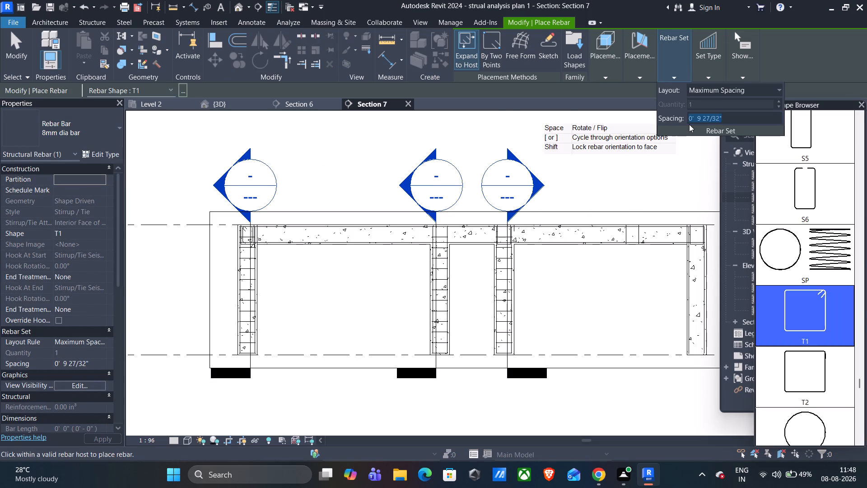
type("200mm")
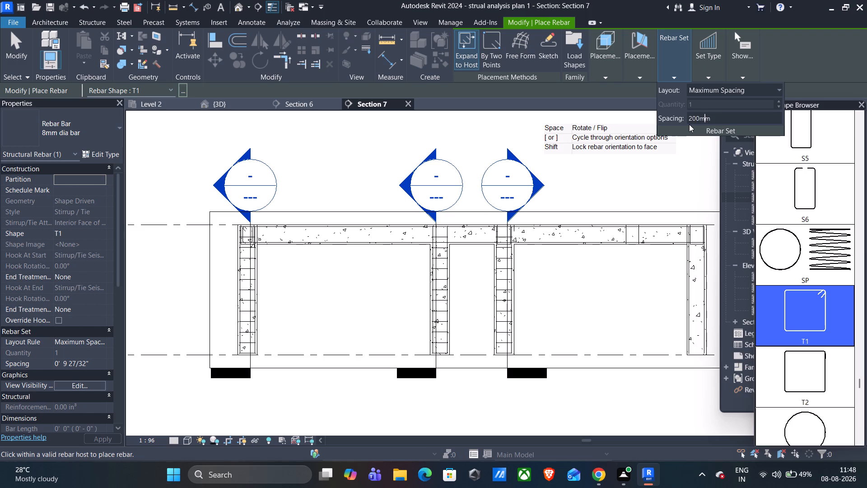
left_click(668, 233)
left_click(465, 233)
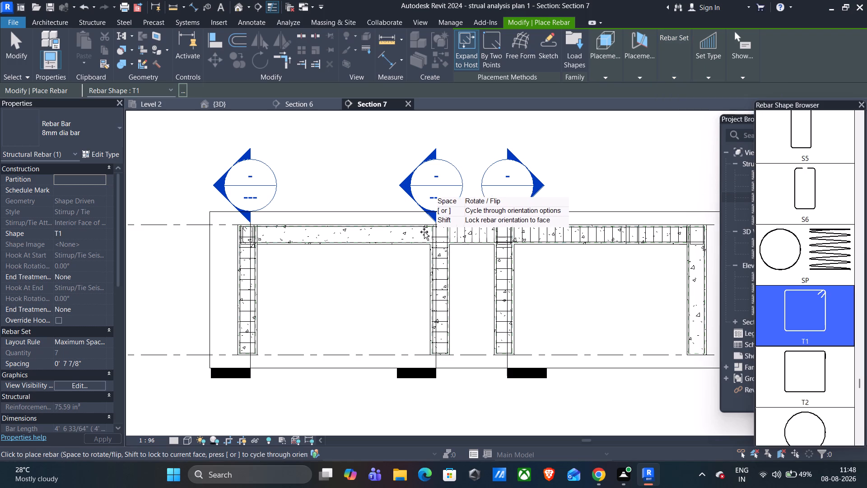
left_click(405, 235)
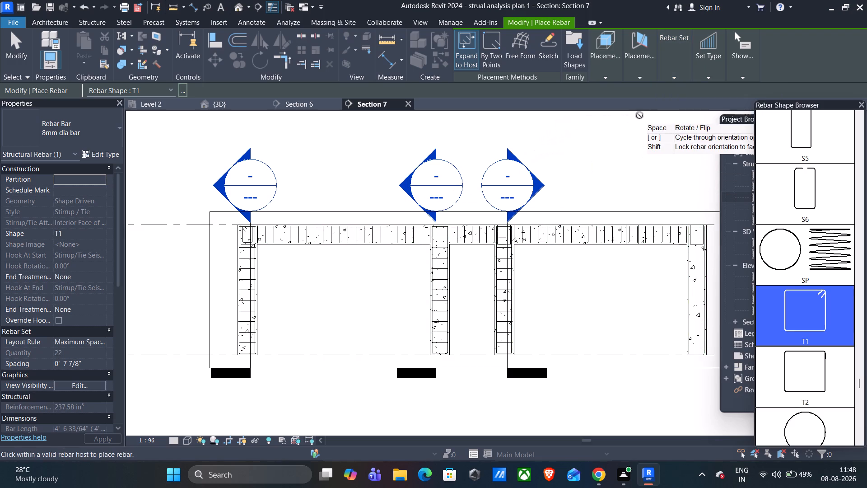
Set the maximum spacing to 250mm and place an 8mm dia T1 tie set in the end column lacking ties.
left_click(674, 69)
left_click_drag(727, 120, 685, 122)
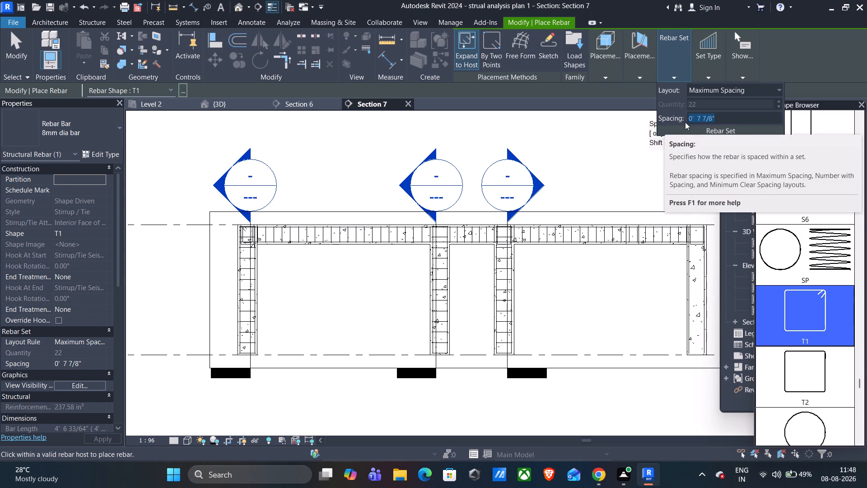
type("250mm")
left_click(698, 286)
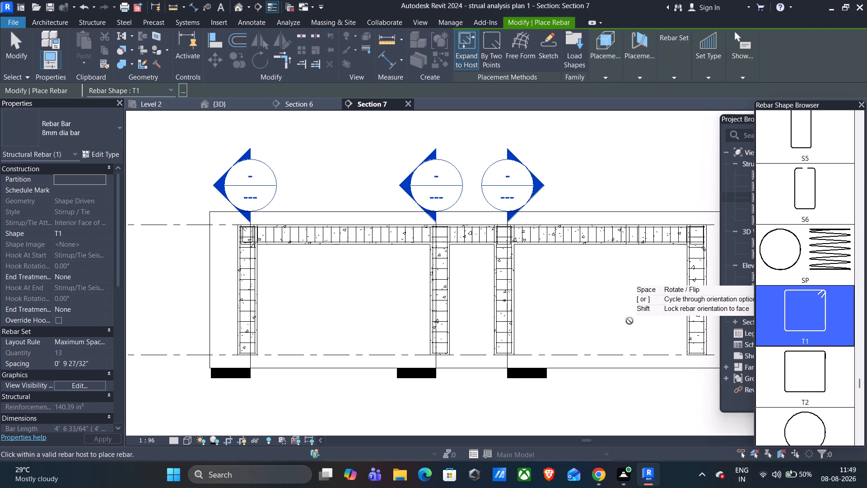
key("Escape")
In the Level 2 plan, draw a building section along the short beam of the narrow lower bay and flip its viewing direction.
scroll(577, 323, "down", 1)
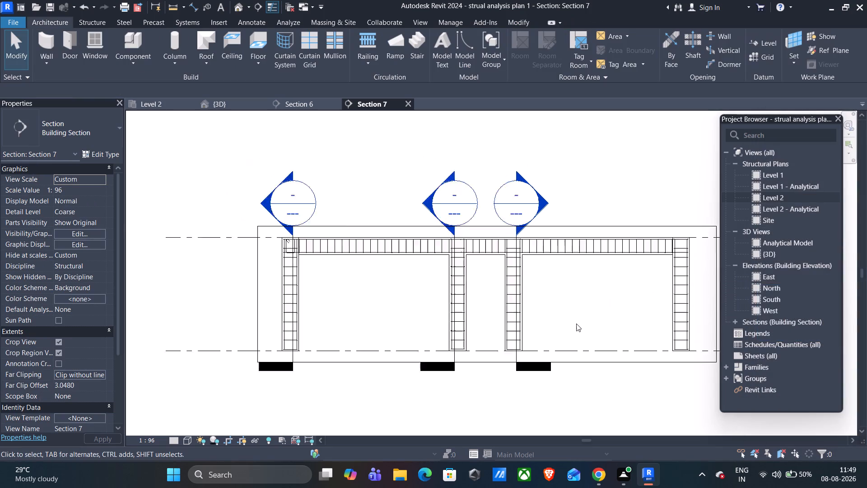
scroll(576, 324, "down", 3)
middle_click_drag(592, 361, 542, 347)
scroll(564, 326, "up", 1)
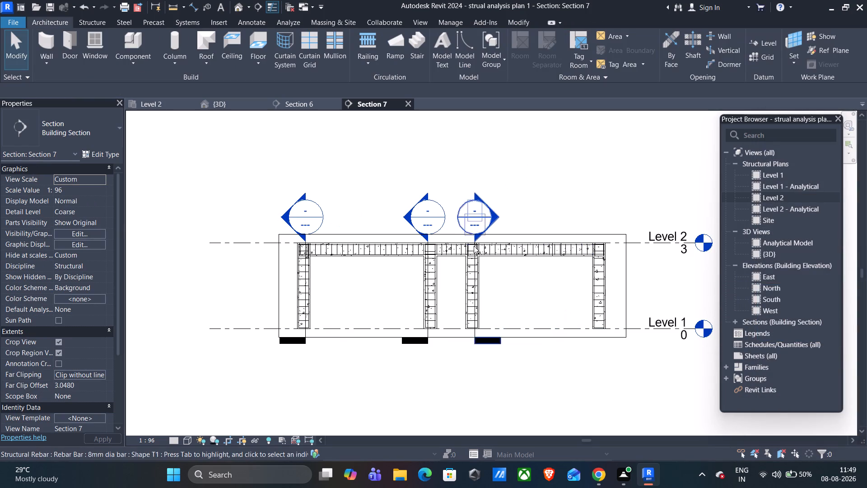
left_click(172, 102)
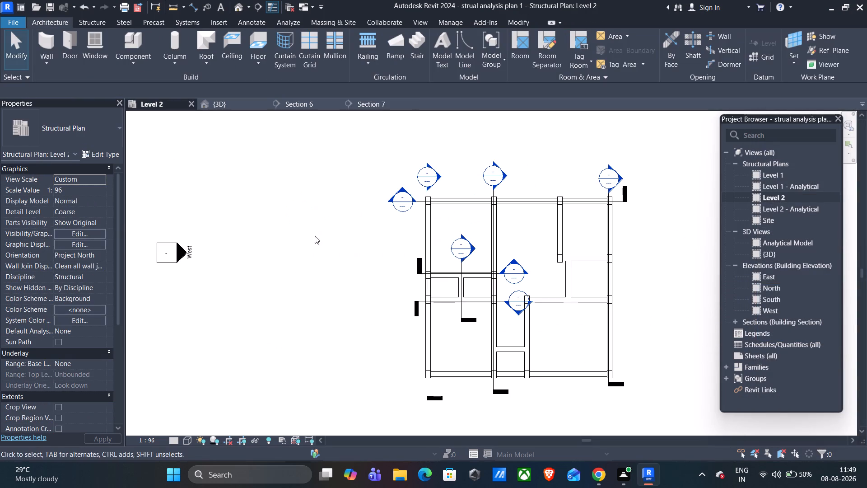
scroll(572, 346, "up", 4)
middle_click_drag(559, 348, 578, 264)
scroll(576, 267, "down", 1)
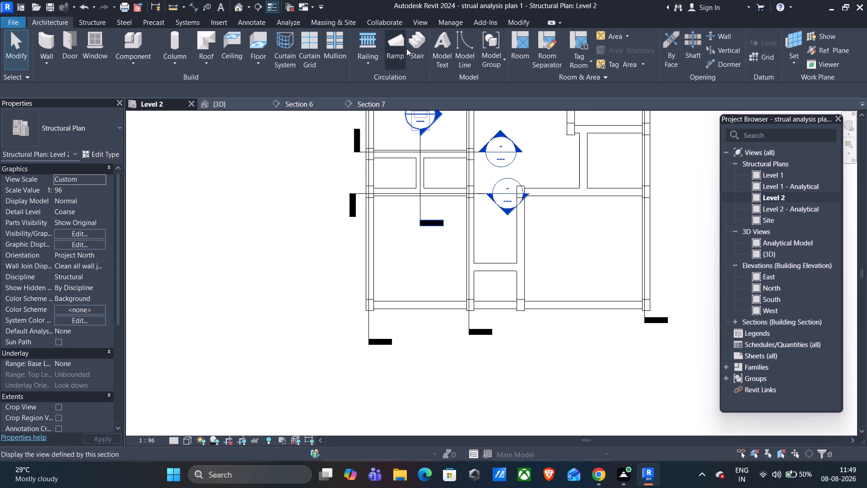
left_click(256, 6)
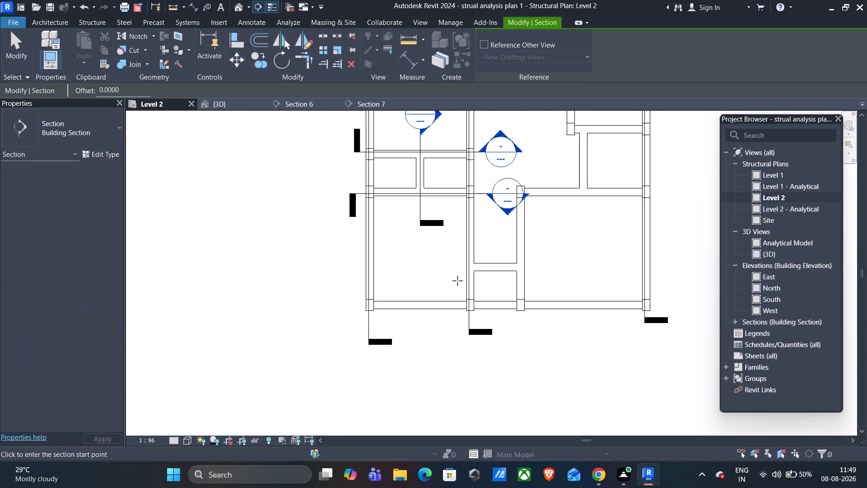
scroll(457, 278, "up", 8)
left_click_drag(457, 249, 569, 244)
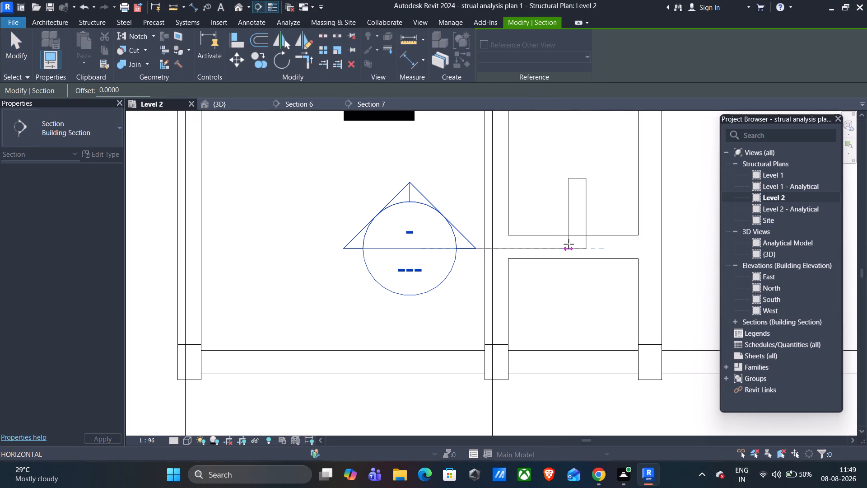
left_click_drag(569, 244, 695, 244)
left_click(697, 248)
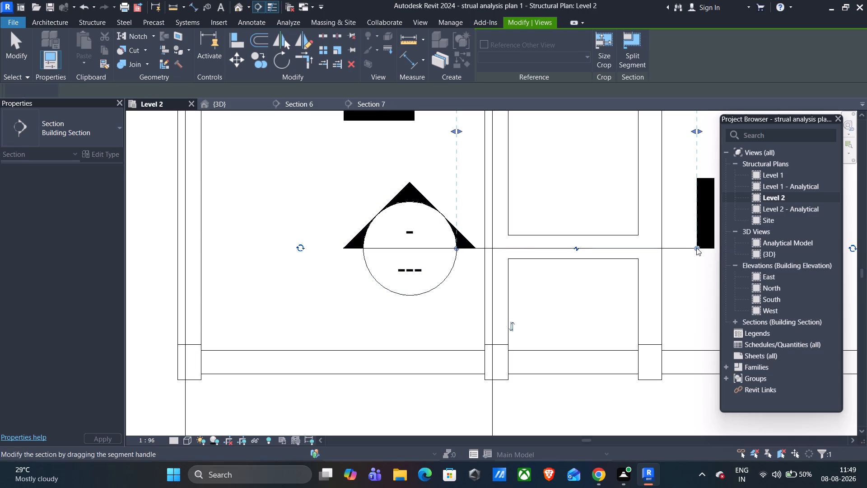
left_click(513, 326)
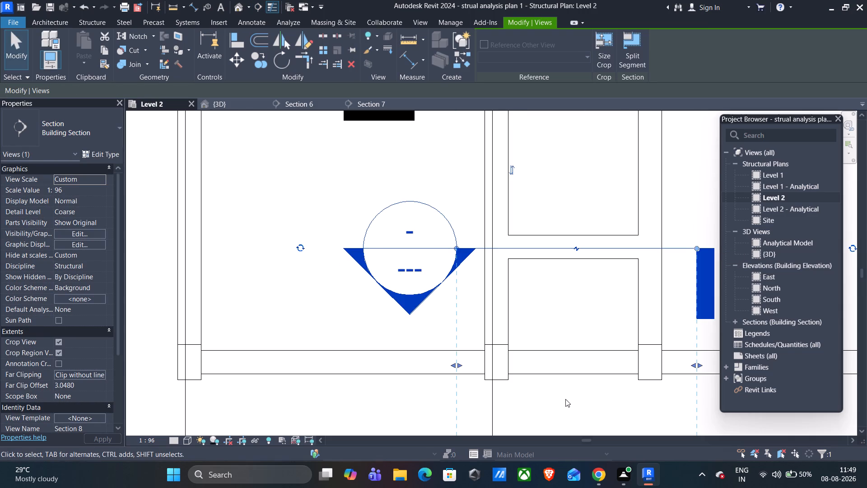
Shorten the new section's view depth to about 1.03 m so it ends before the outer beam line.
scroll(565, 399, "down", 4)
middle_click_drag(577, 420, 570, 302)
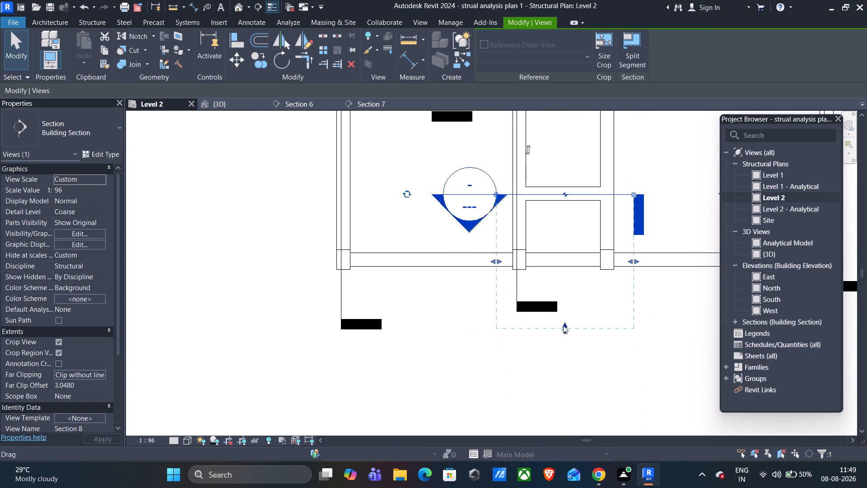
left_click_drag(563, 325, 564, 237)
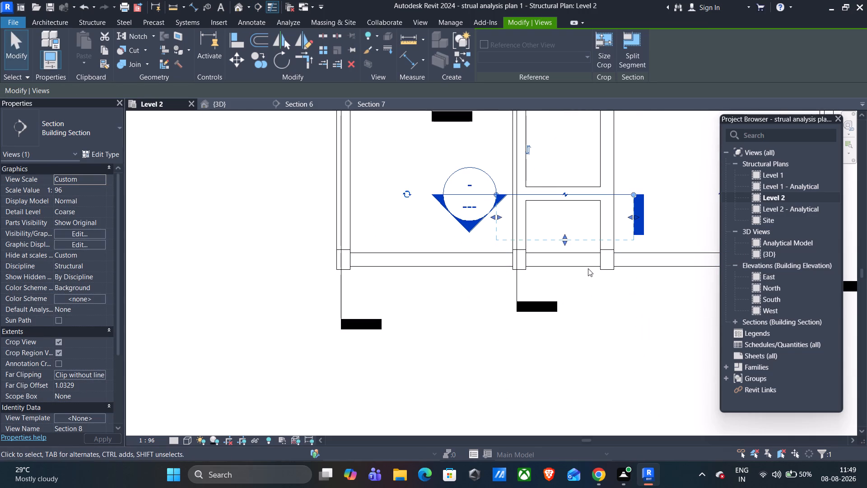
key("Escape")
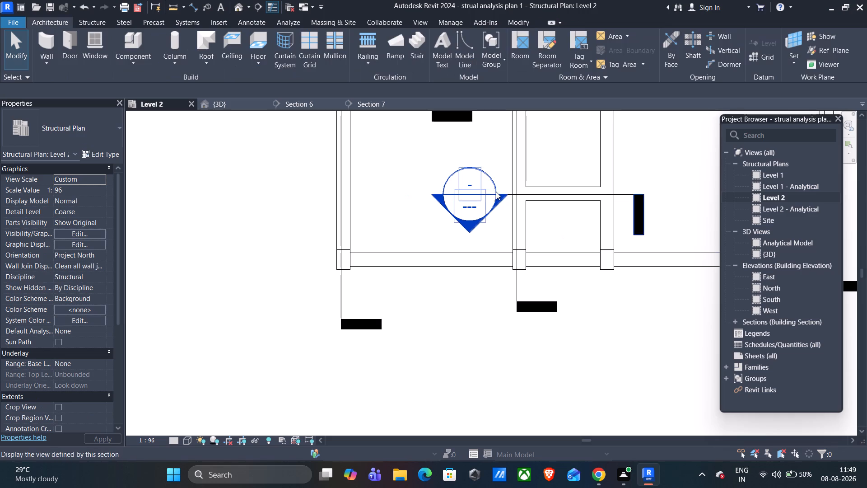
Open the new section view and place an 8mm dia T1 stirrup set in its short beam at 200mm maximum spacing.
double_click(497, 194)
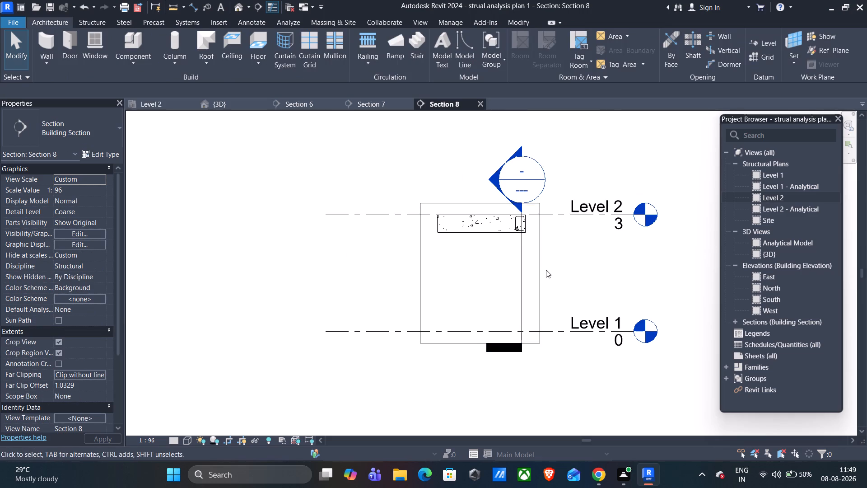
left_click(482, 225)
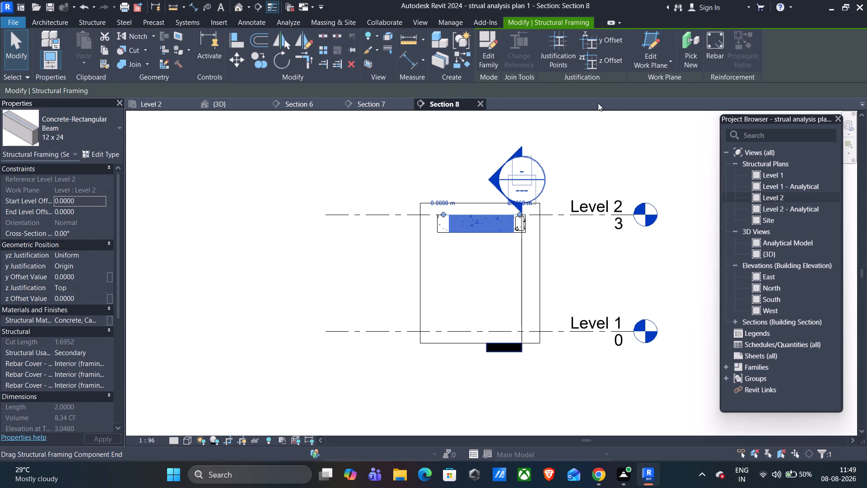
left_click(715, 48)
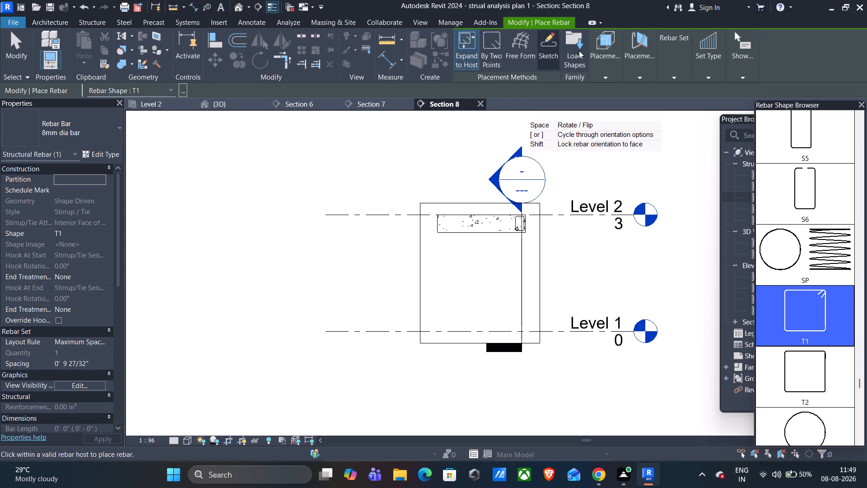
left_click(685, 78)
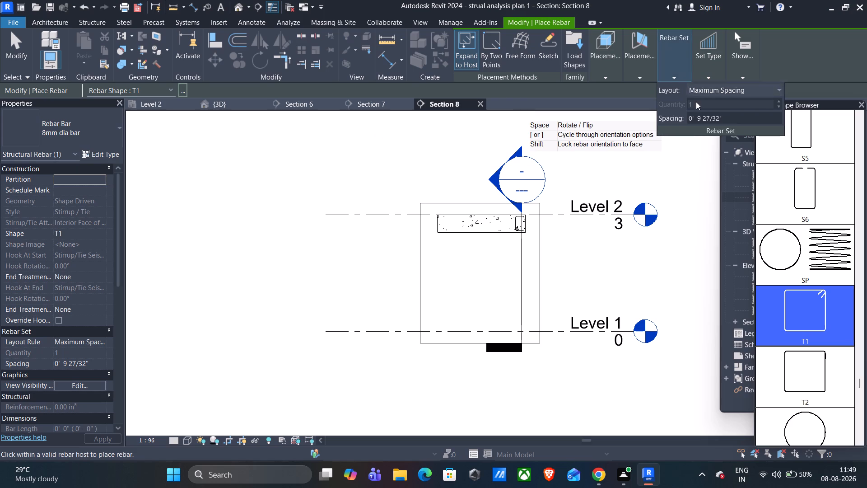
left_click_drag(728, 121, 680, 131)
type("20mm")
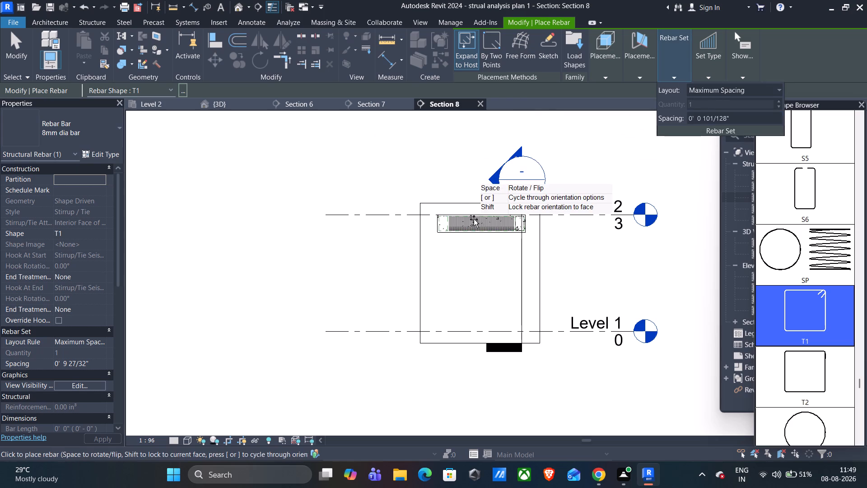
scroll(475, 221, "up", 11)
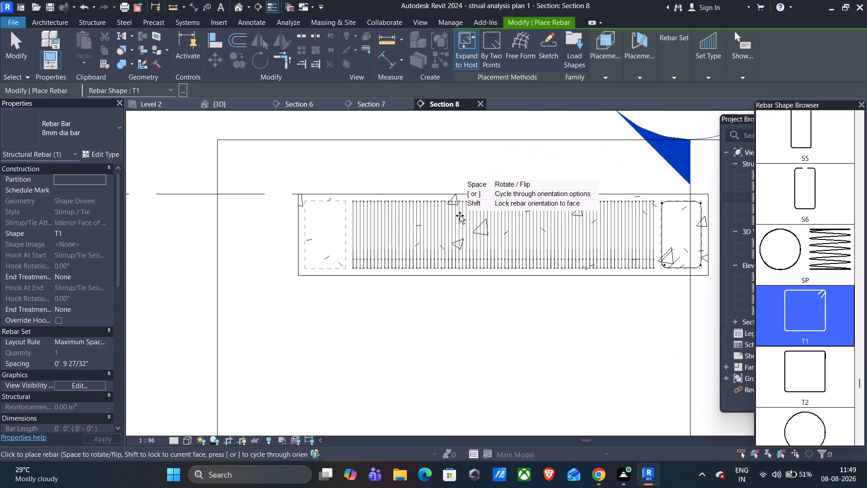
left_click(673, 66)
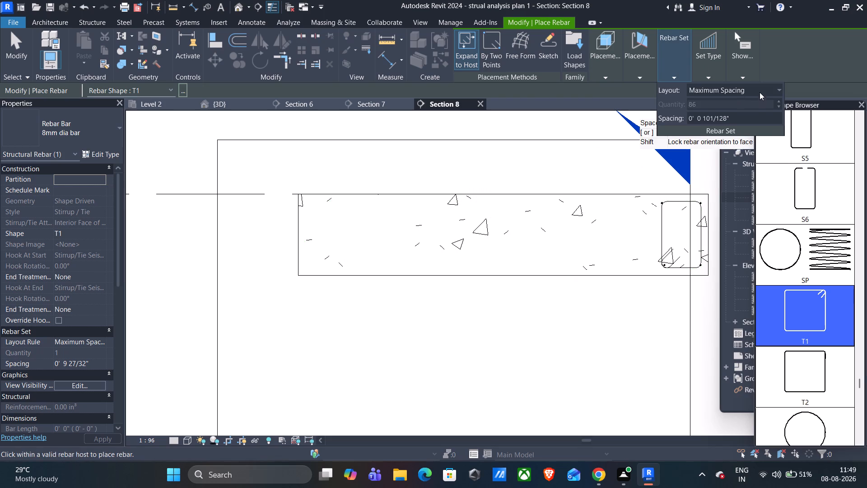
left_click(759, 90)
left_click(738, 127)
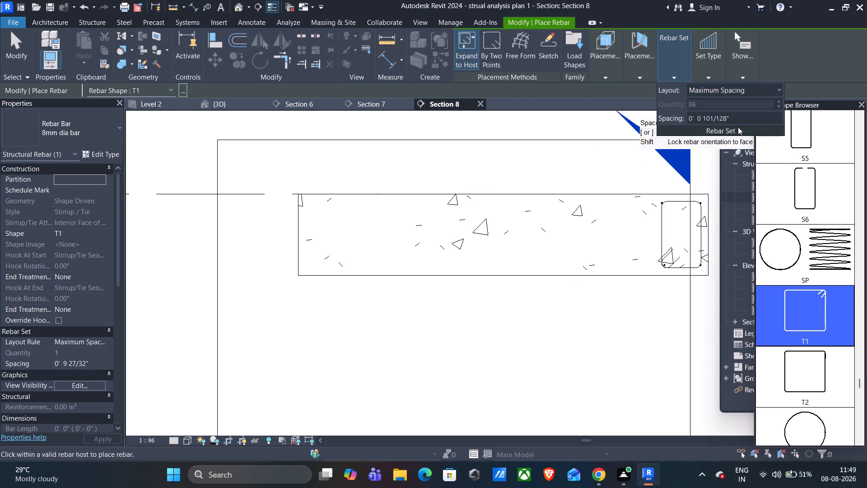
left_click_drag(741, 120, 686, 129)
type("200mm")
left_click(603, 223)
Place straight shape 00 12mm dia bars along the top and bottom of the short beam, using Fixed Number layout with quantity 2.
left_click(680, 71)
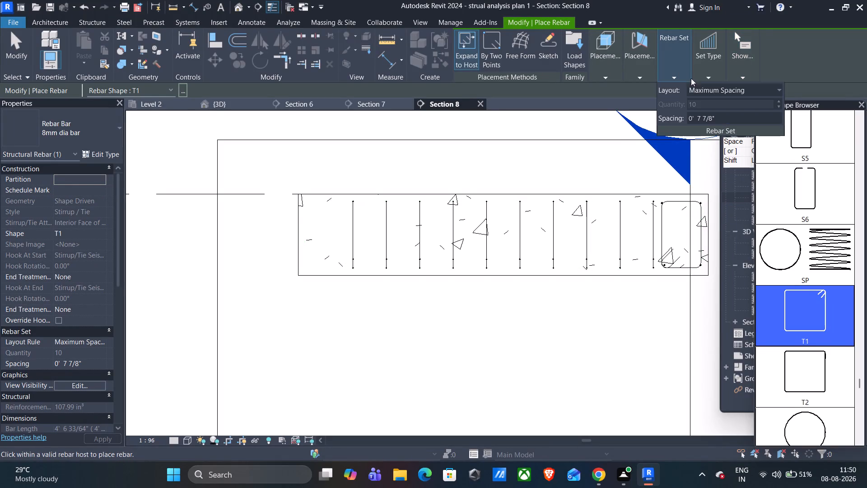
left_click(637, 76)
left_click(647, 101)
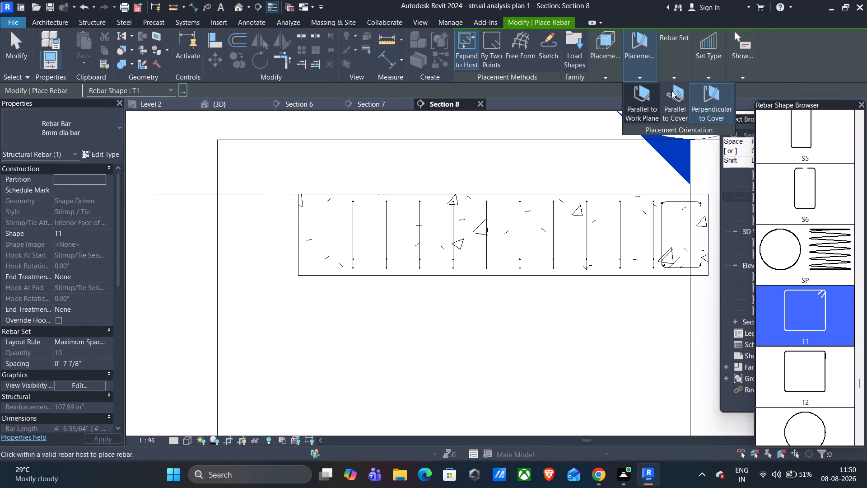
left_click(677, 76)
left_click(708, 91)
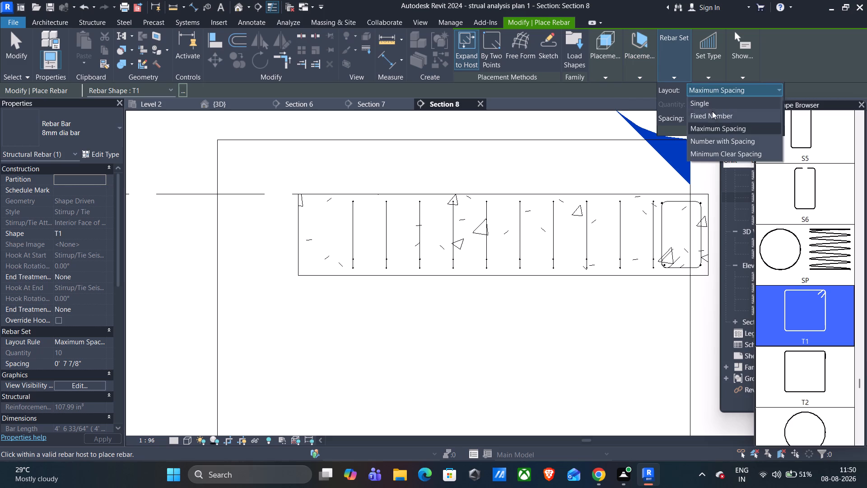
left_click(712, 113)
left_click_drag(707, 101, 688, 108)
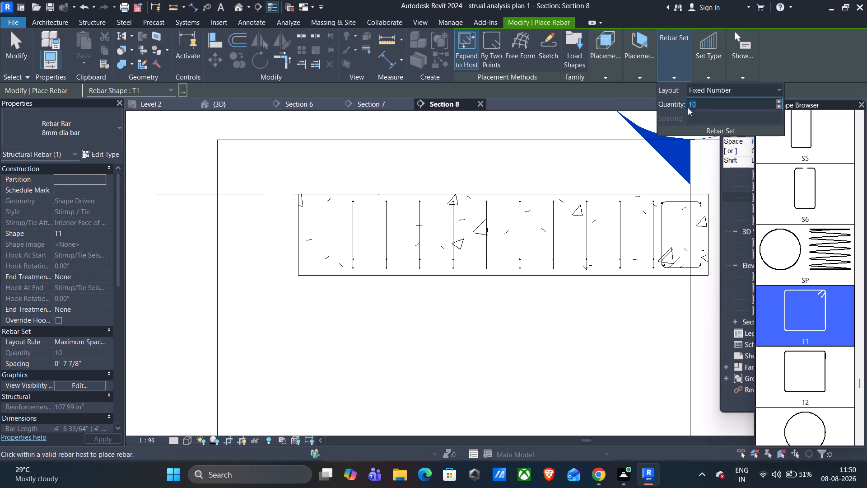
key("2")
scroll(802, 154, "up", 8)
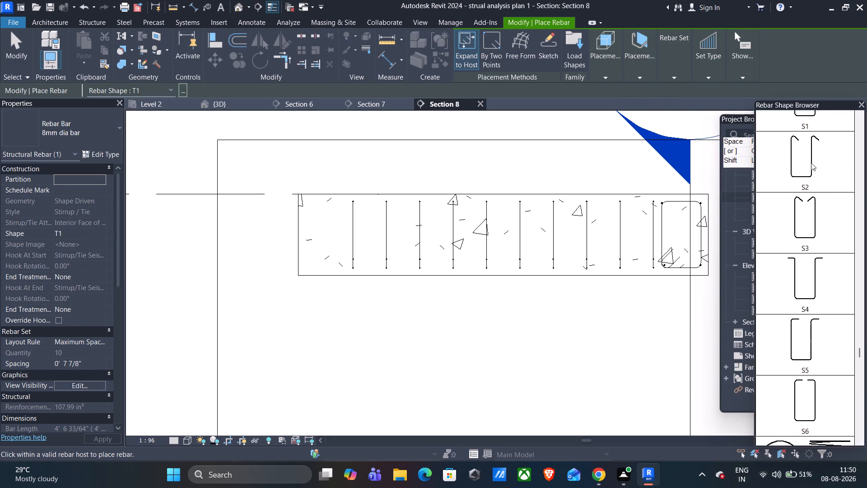
scroll(822, 156, "up", 20)
scroll(822, 156, "up", 2)
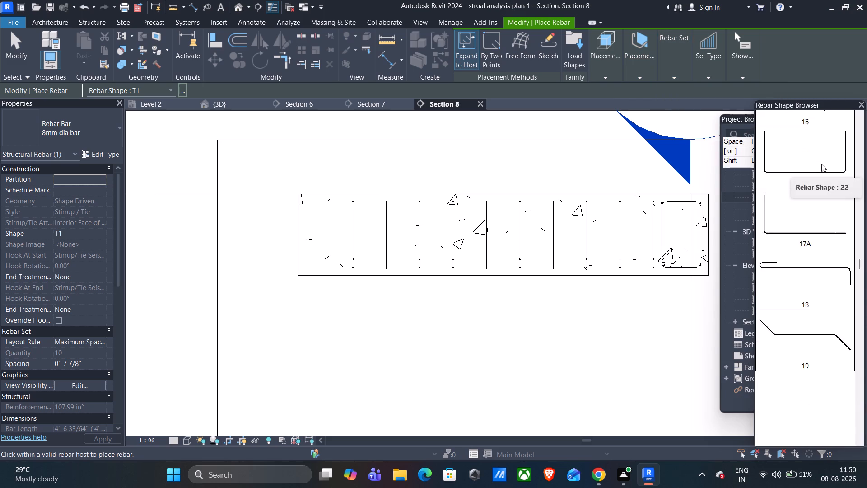
scroll(821, 164, "up", 20)
scroll(821, 164, "up", 14)
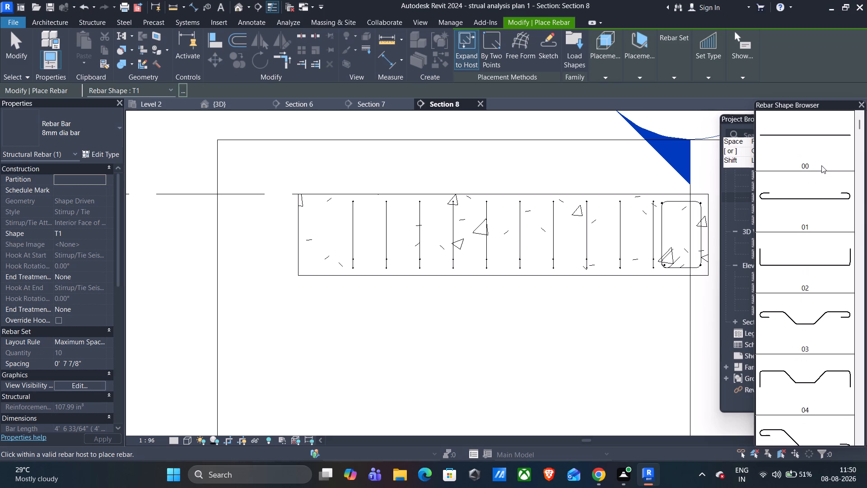
scroll(821, 165, "up", 5)
left_click(807, 138)
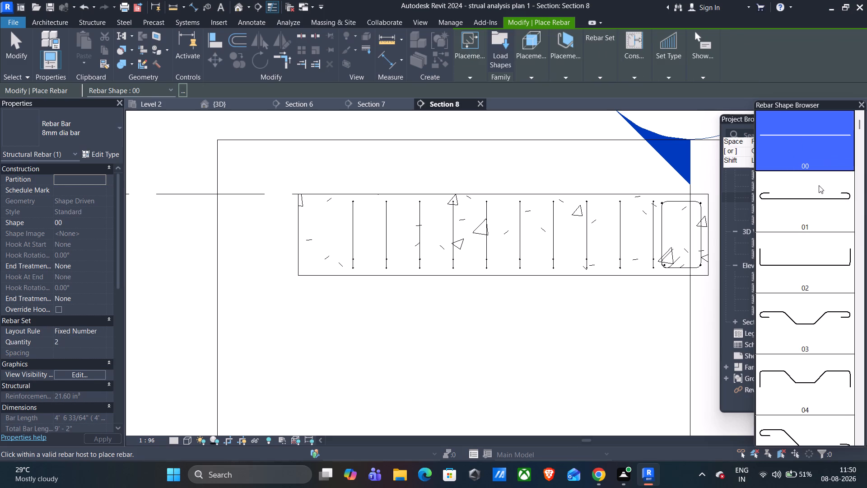
left_click(108, 140)
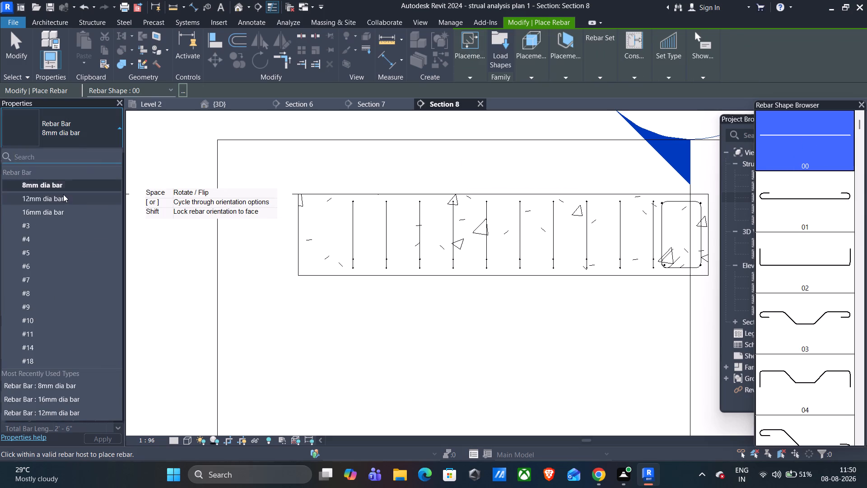
left_click(63, 195)
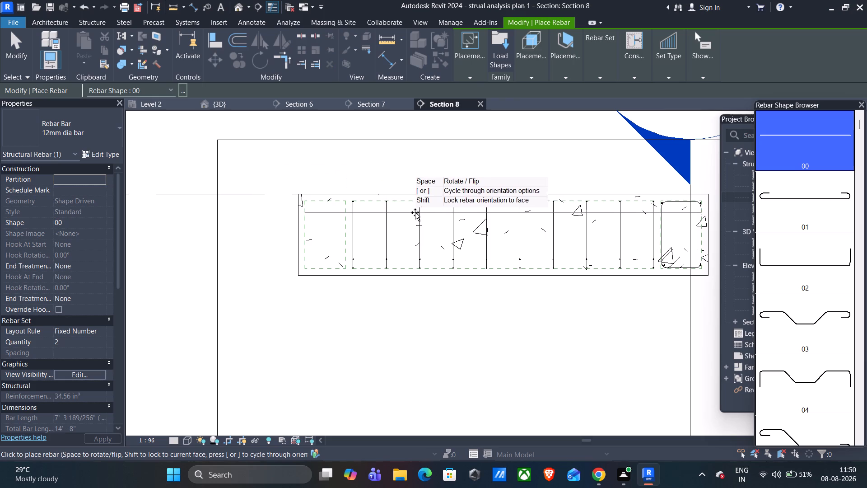
scroll(440, 209, "up", 7)
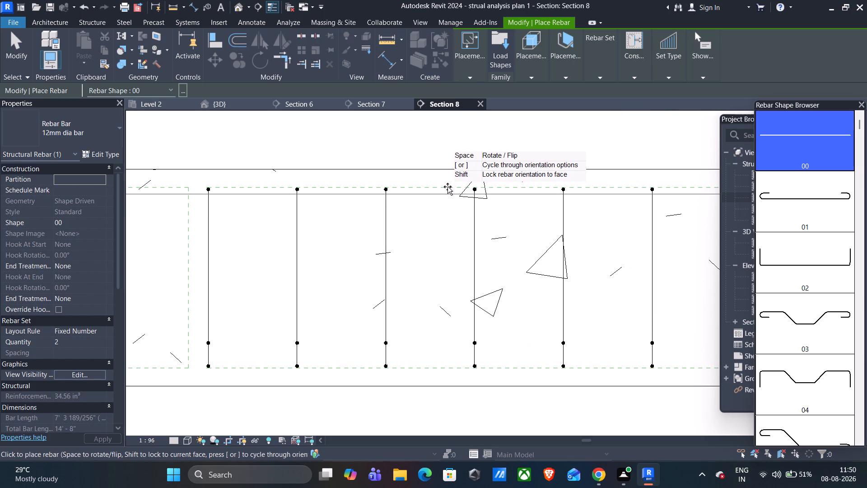
left_click(447, 187)
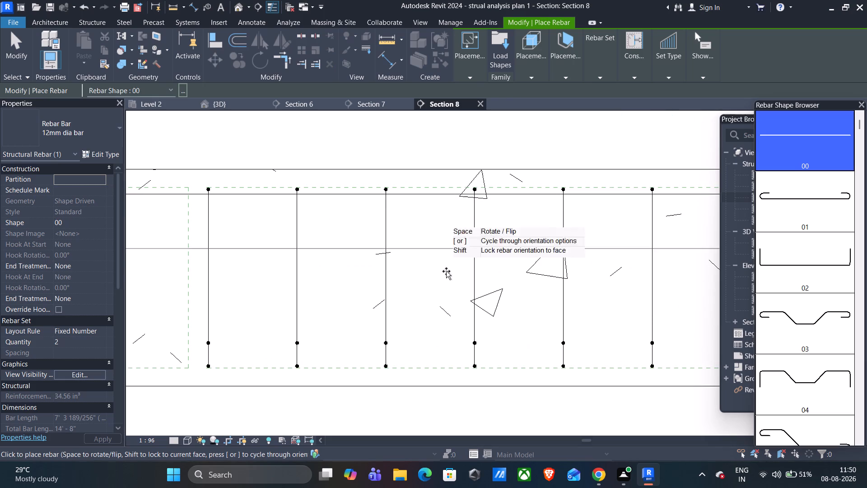
left_click(436, 370)
scroll(438, 336, "down", 14)
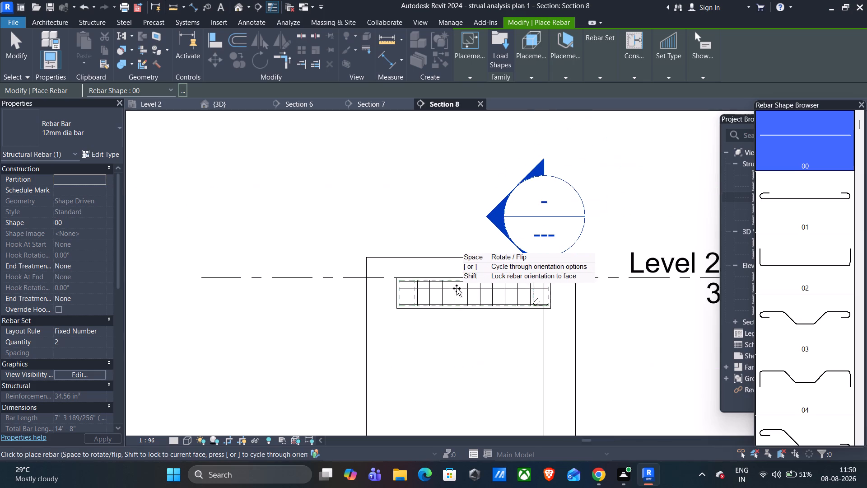
middle_click_drag(615, 319, 619, 248)
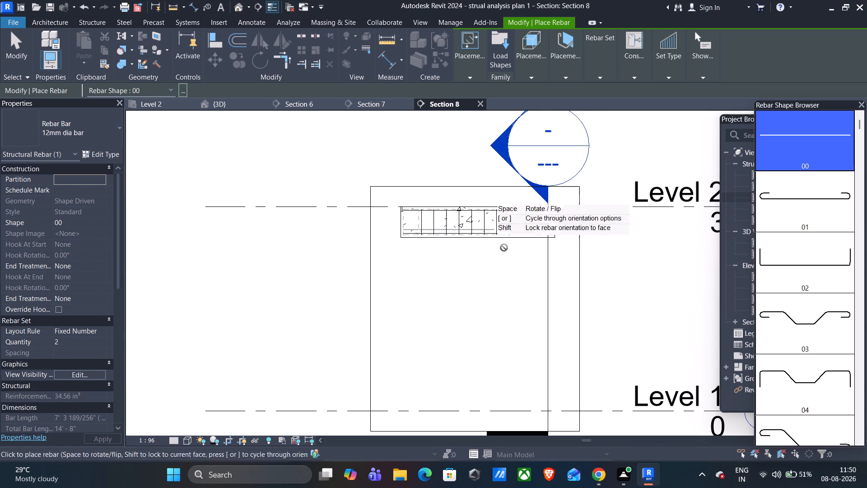
key("Escape")
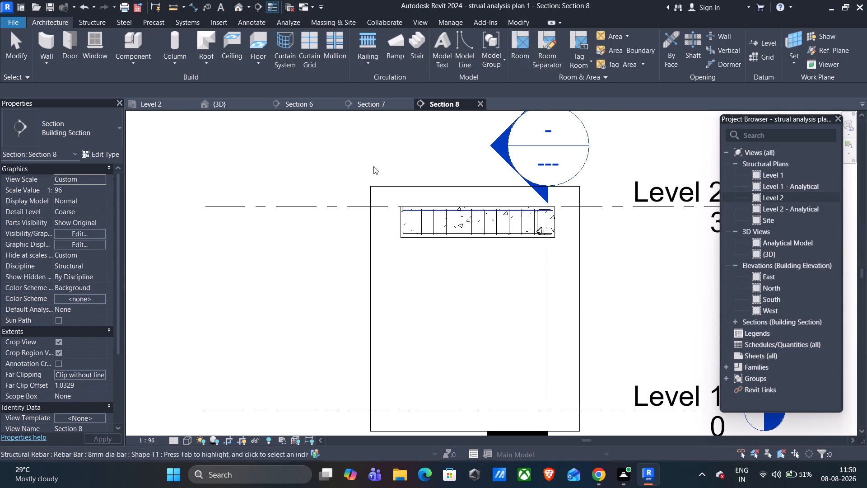
In the Level 2 plan, draw a building section lengthwise through the beam on the narrow lower bay's far side, passing through both end columns.
left_click(151, 105)
scroll(413, 307, "up", 2)
scroll(413, 306, "down", 2)
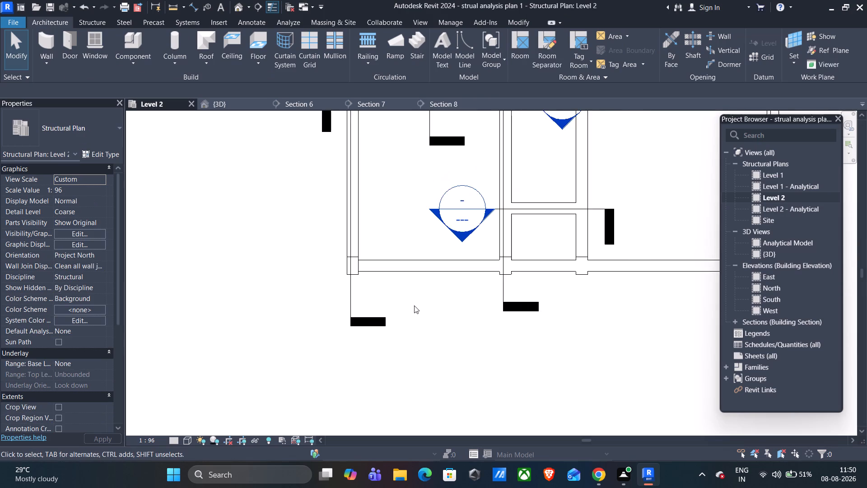
scroll(414, 305, "down", 3)
middle_click_drag(595, 322, 509, 365)
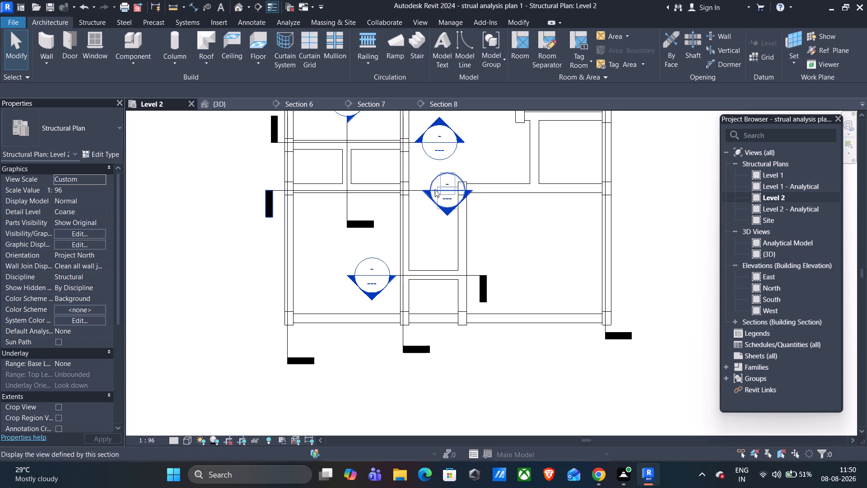
left_click(261, 8)
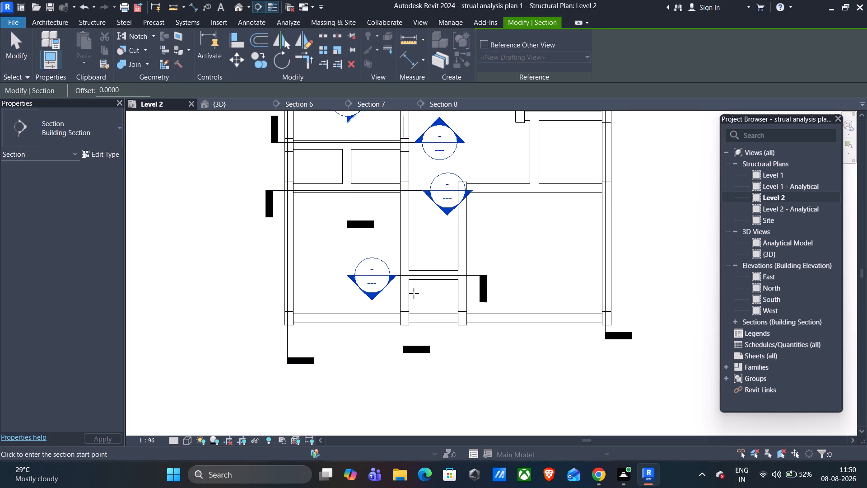
left_click(463, 160)
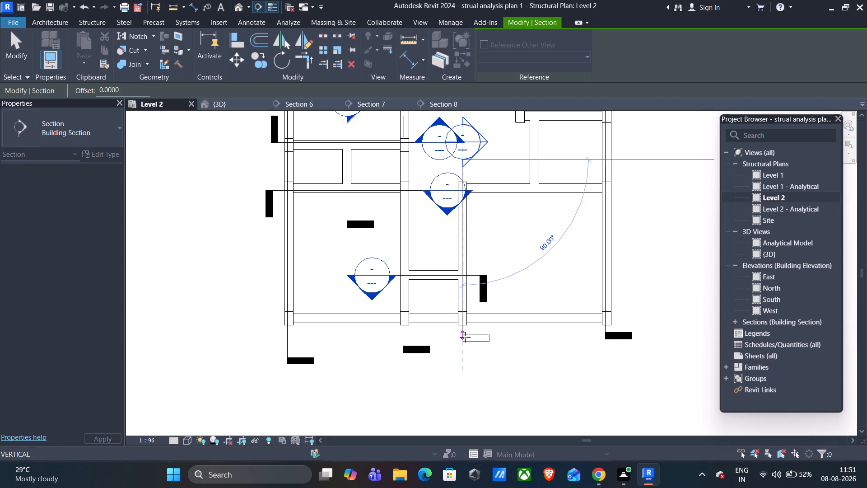
left_click(463, 349)
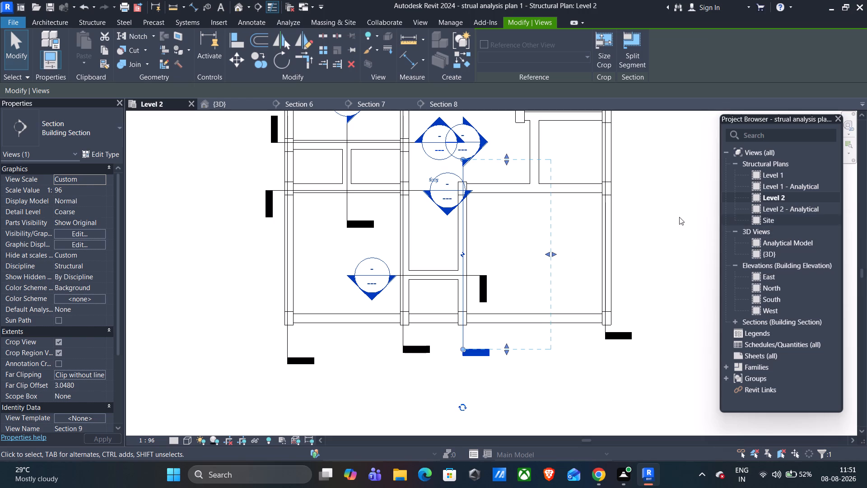
key("Escape")
Open the new section view and place straight 16mm dia bars, quantity 2, along both vertical faces of the inner end column.
double_click(477, 147)
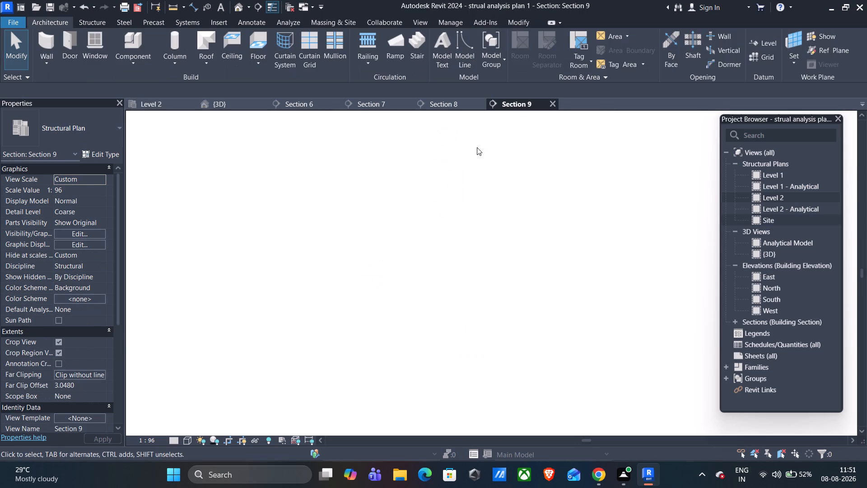
scroll(462, 254, "up", 4)
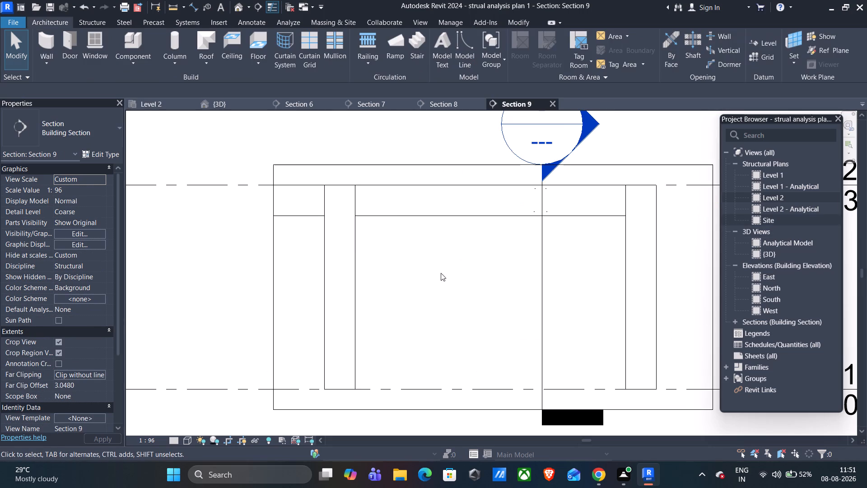
left_click(340, 277)
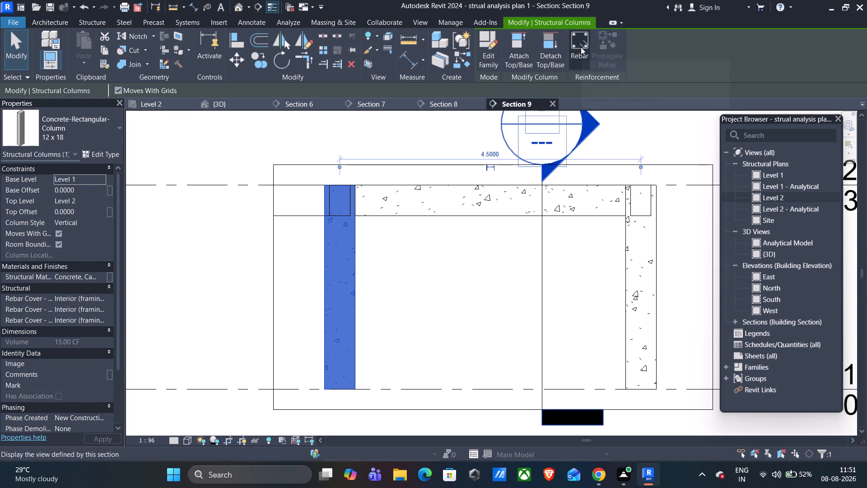
left_click(581, 47)
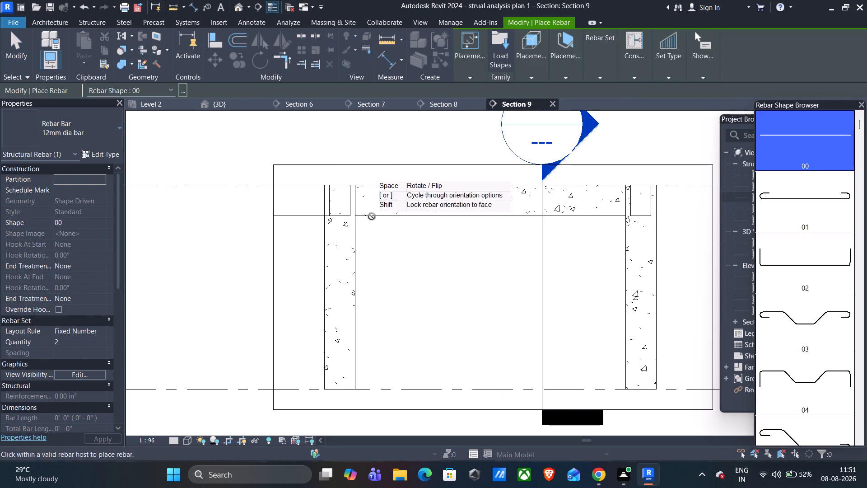
left_click(111, 144)
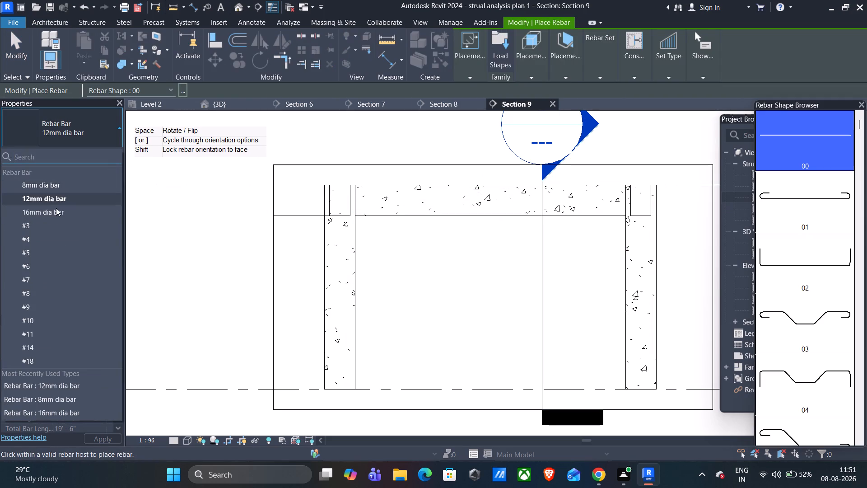
left_click(56, 208)
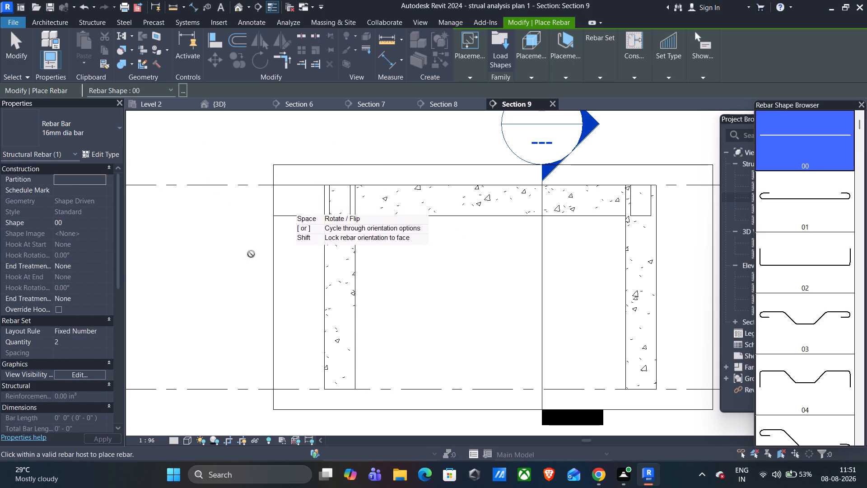
scroll(48, 269, "down", 3)
scroll(61, 266, "up", 3)
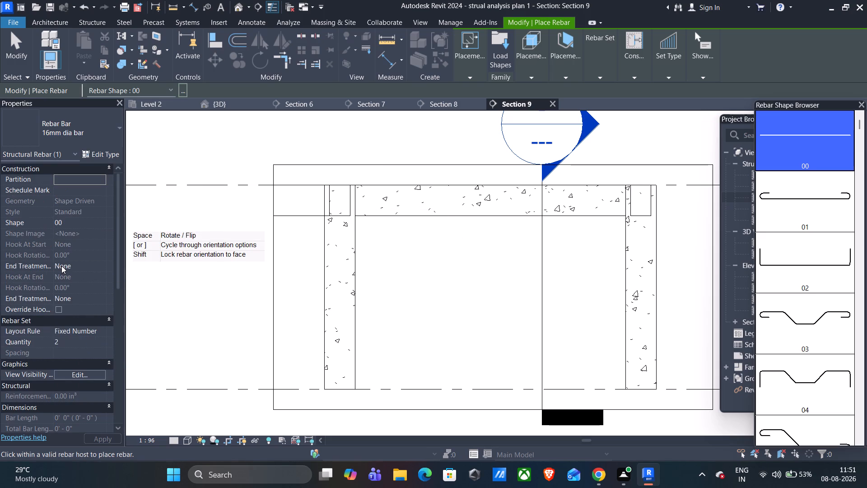
scroll(61, 266, "up", 3)
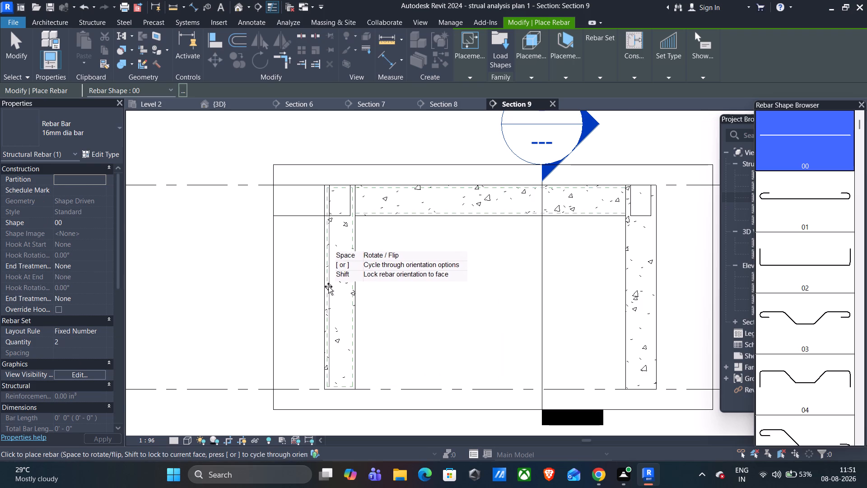
scroll(328, 286, "up", 13)
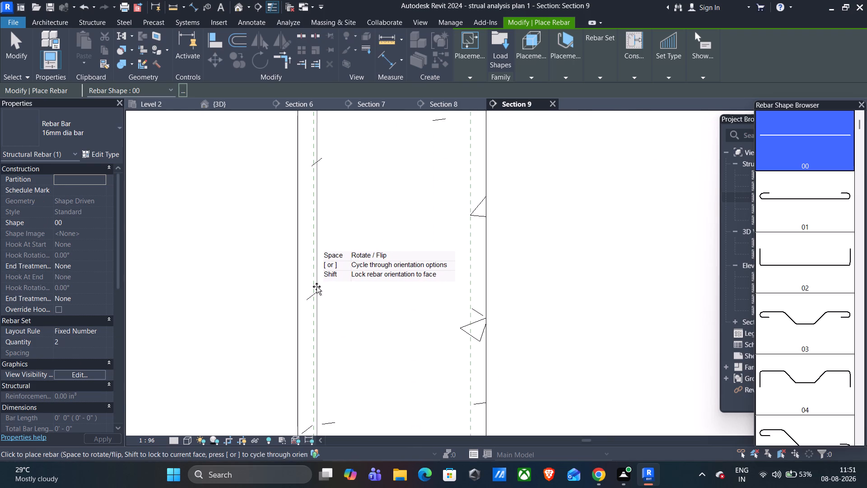
left_click(314, 287)
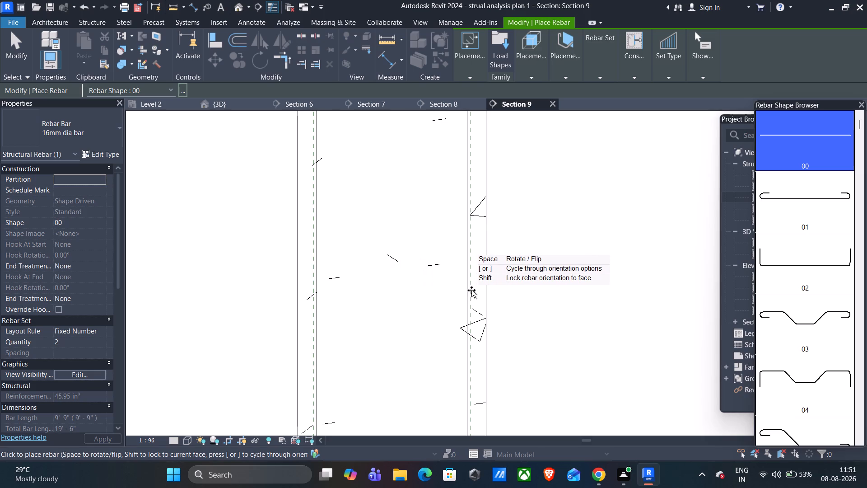
left_click(474, 291)
Place the same straight 16mm dia bar sets along both vertical faces of the column at the beam's outer end.
scroll(474, 291, "down", 15)
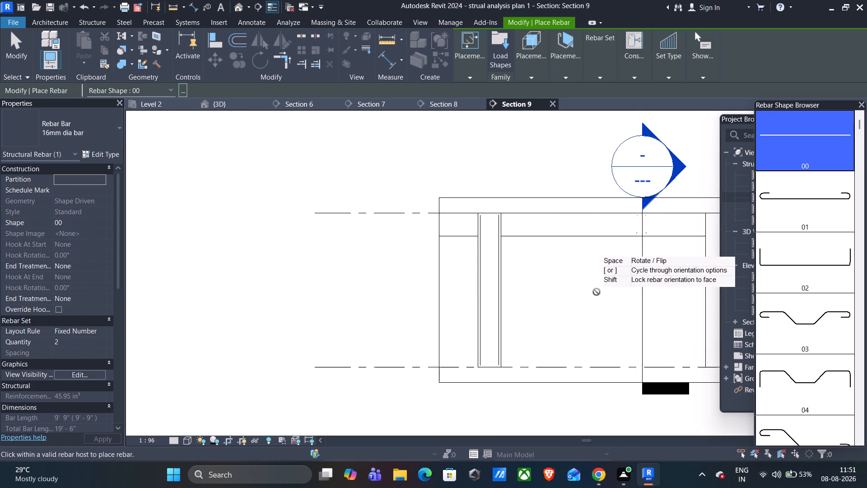
middle_click_drag(597, 292, 341, 301)
scroll(424, 288, "up", 11)
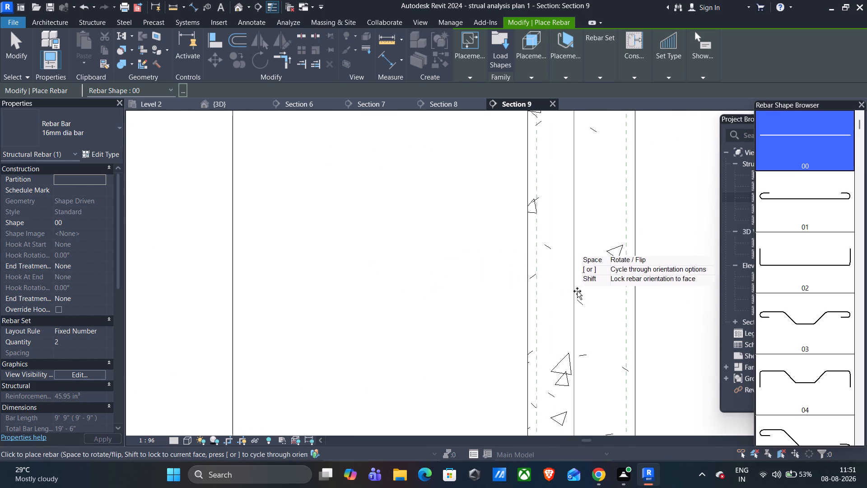
scroll(582, 291, "up", 5)
scroll(629, 286, "up", 3)
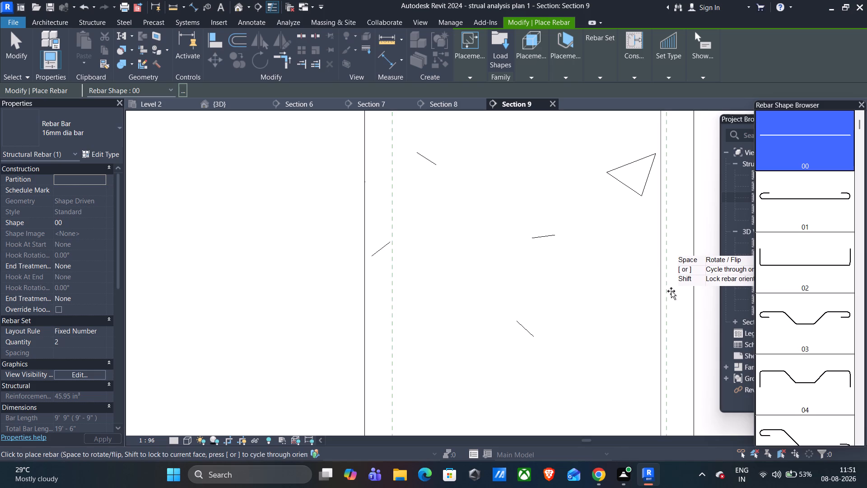
left_click(671, 291)
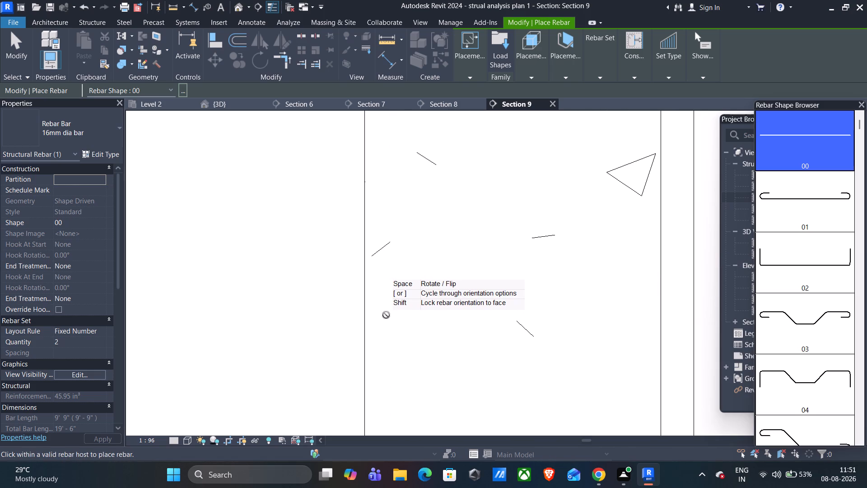
left_click(387, 315)
scroll(387, 315, "down", 16)
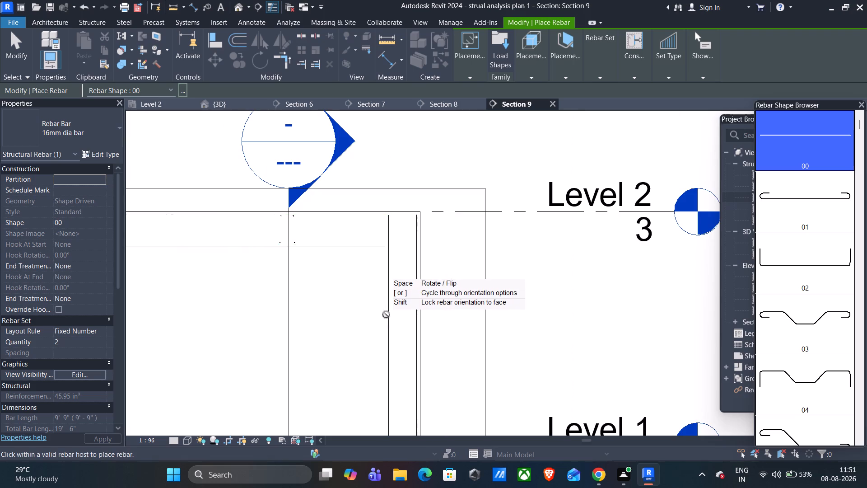
Place straight shape 00 12mm dia bars, quantity 2, along the top and bottom of the beam between the two columns.
middle_click_drag(303, 303, 433, 304)
left_click(97, 127)
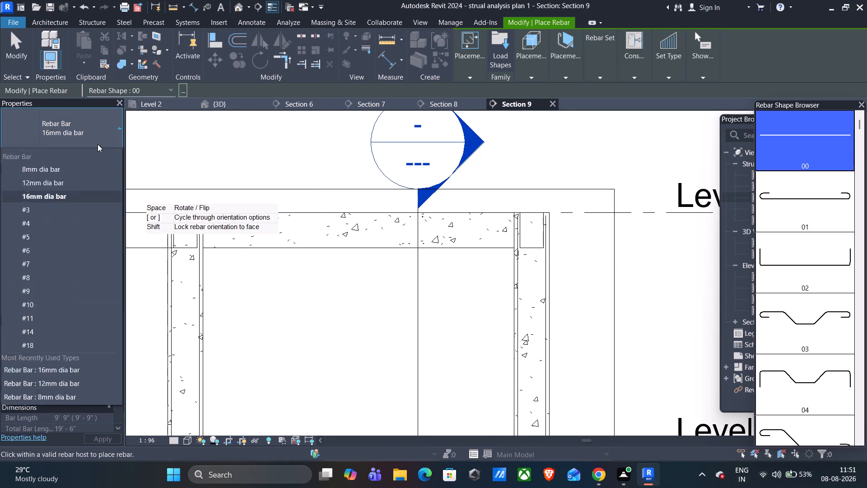
left_click(59, 200)
scroll(256, 218, "up", 12)
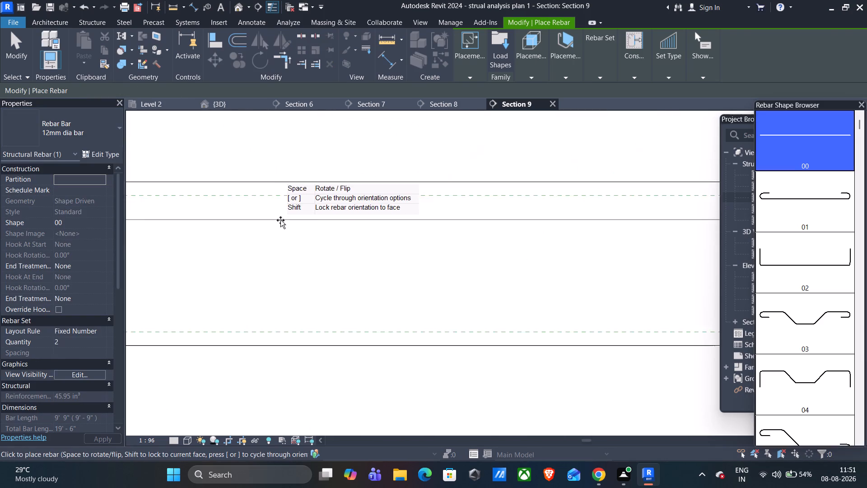
scroll(280, 220, "up", 4)
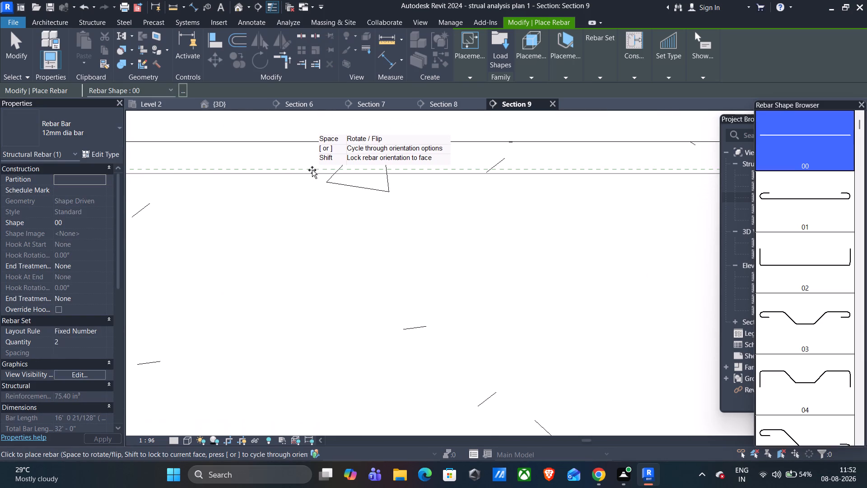
left_click(313, 168)
scroll(315, 185, "down", 10)
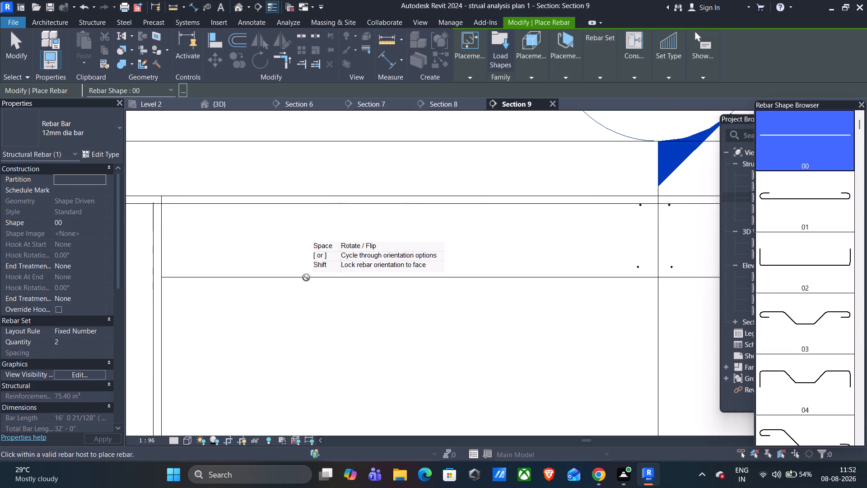
scroll(310, 273, "up", 12)
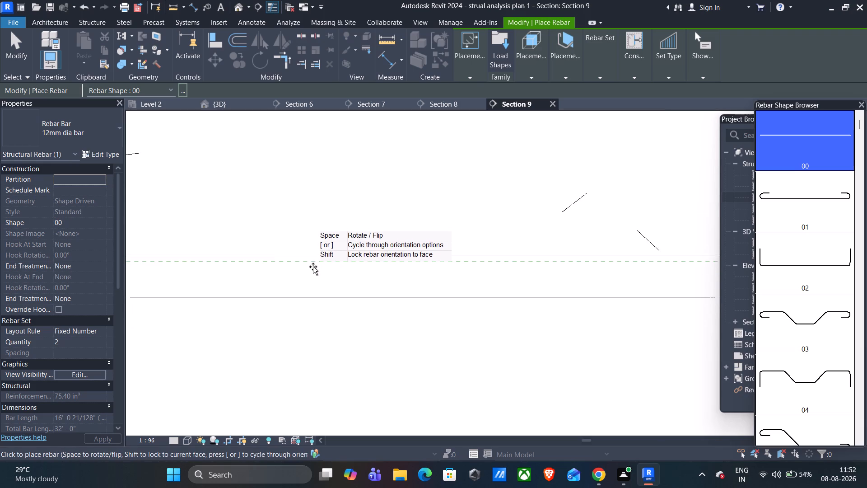
left_click(313, 267)
Place 8mm dia T1 stirrups perpendicular to cover along the beam, using Maximum Spacing layout at 200mm.
scroll(313, 267, "down", 14)
middle_click_drag(303, 298, 352, 247)
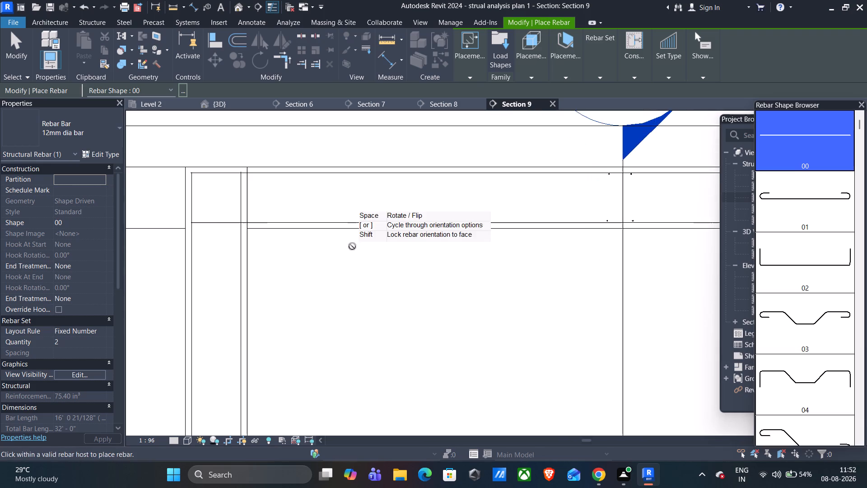
scroll(357, 262, "down", 4)
middle_click_drag(369, 292, 356, 250)
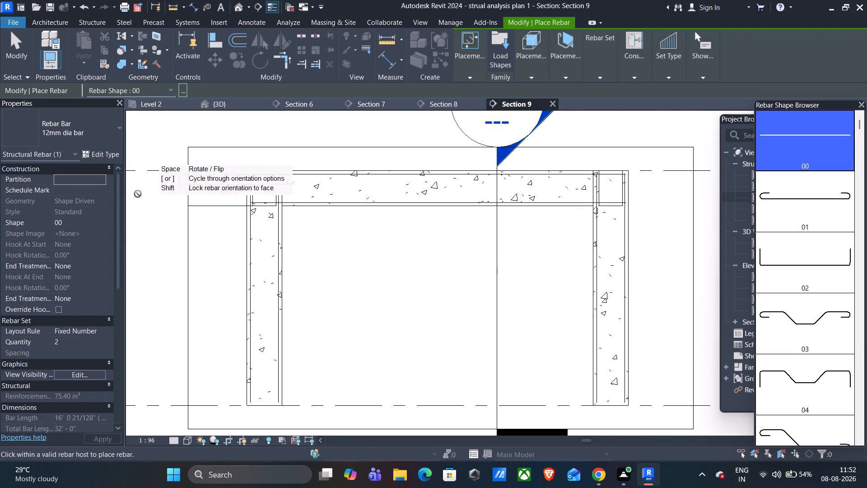
left_click(106, 127)
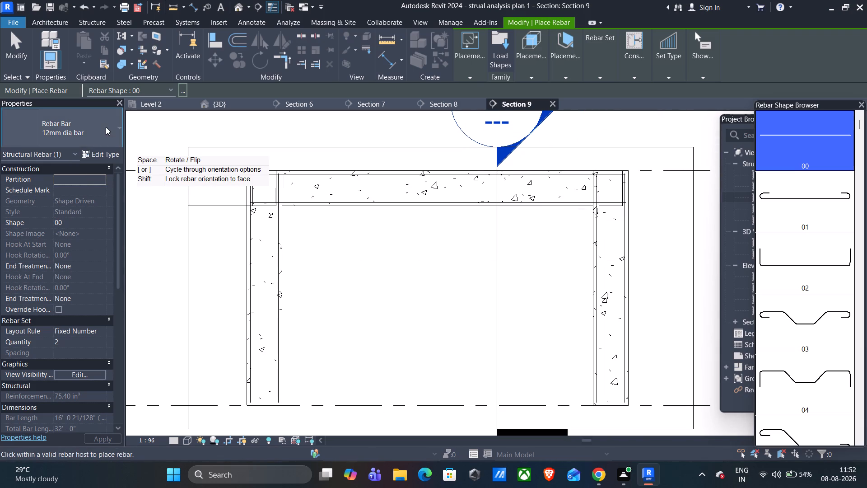
left_click(79, 184)
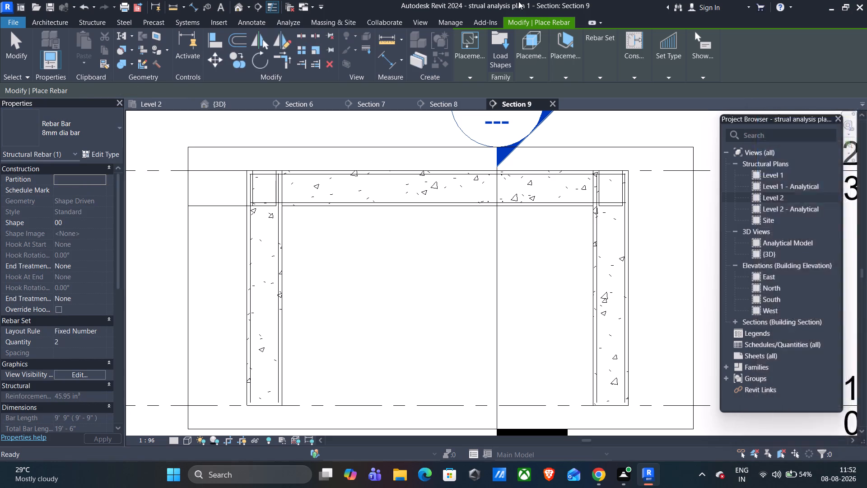
left_click(559, 70)
left_click(629, 100)
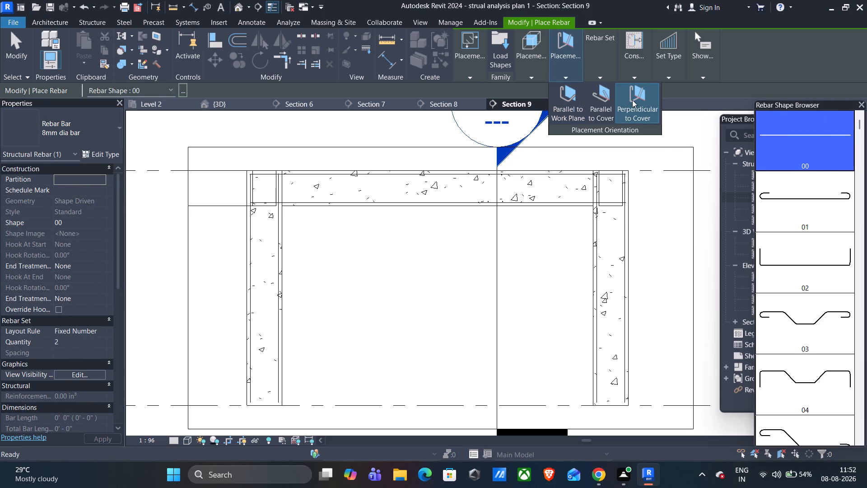
scroll(782, 174, "down", 20)
scroll(782, 174, "down", 4)
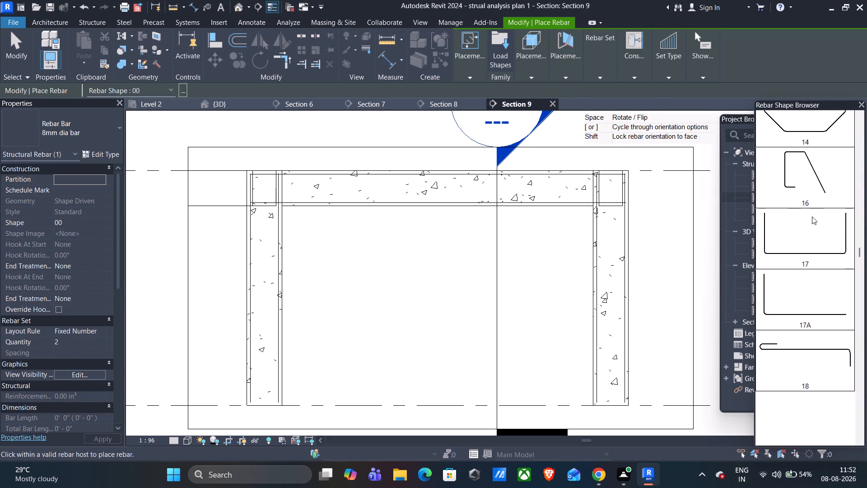
scroll(812, 216, "down", 20)
scroll(812, 216, "down", 12)
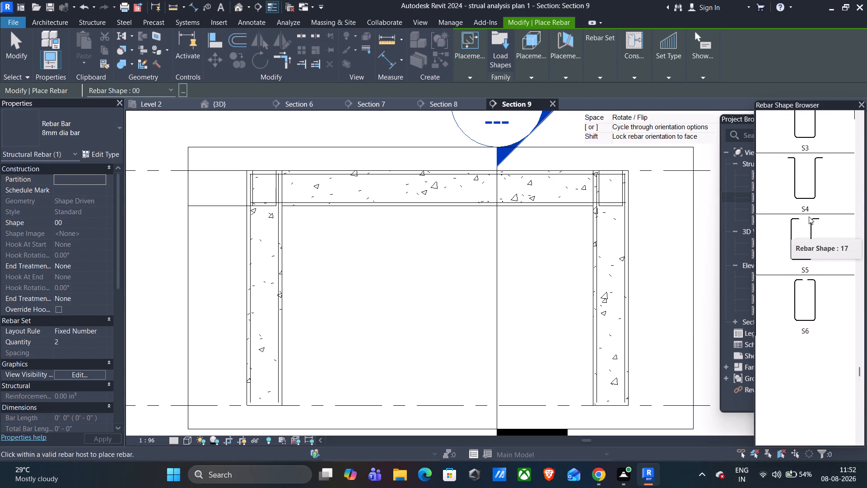
scroll(809, 217, "down", 6)
left_click(811, 200)
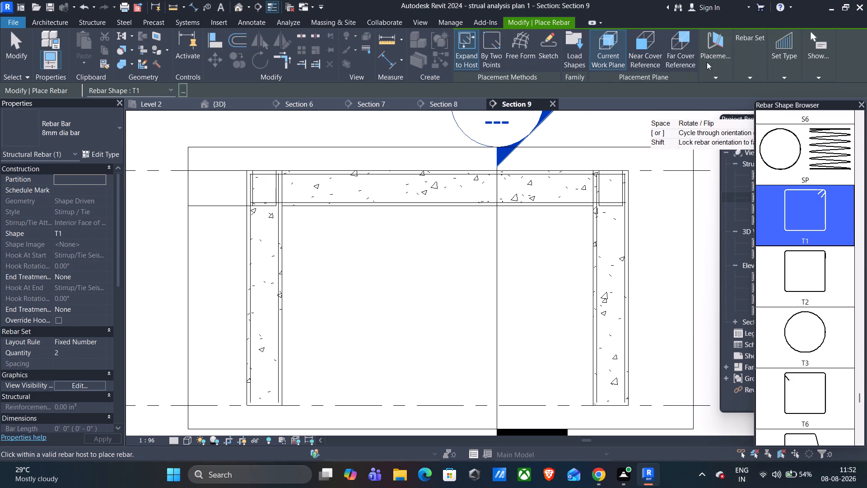
left_click(746, 67)
left_click(803, 87)
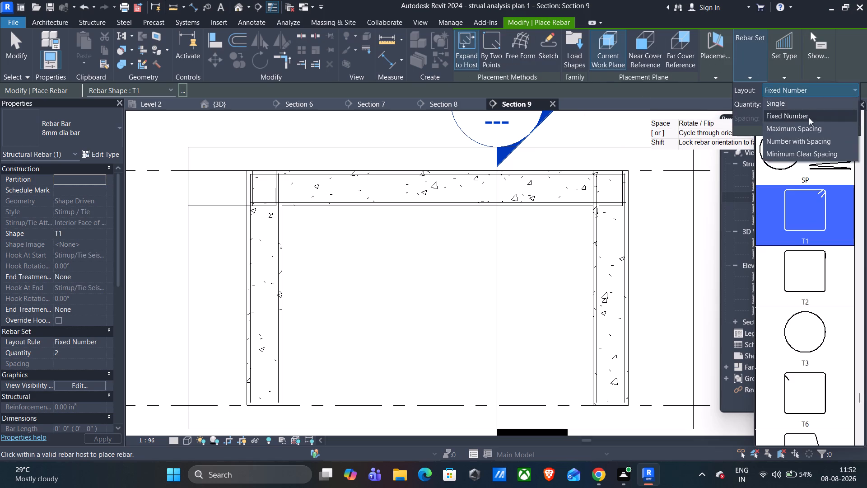
left_click(811, 128)
left_click_drag(801, 115, 765, 123)
type("200mm")
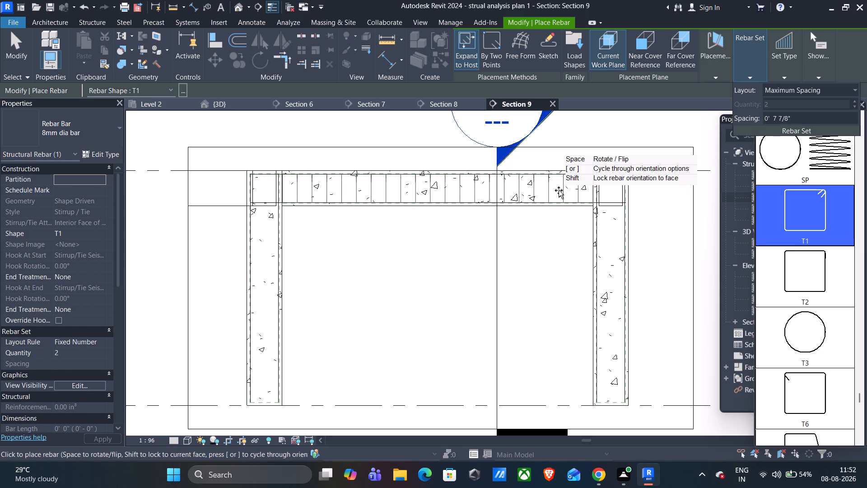
left_click(559, 190)
Place 8mm dia T1 stirrups in both end columns with the maximum spacing set to 250mm.
left_click(754, 70)
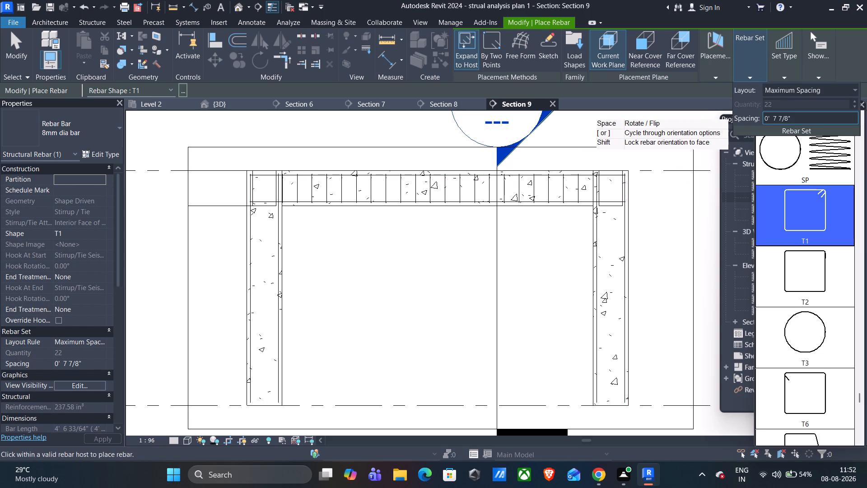
left_click_drag(799, 119, 749, 125)
type("250")
type("mm")
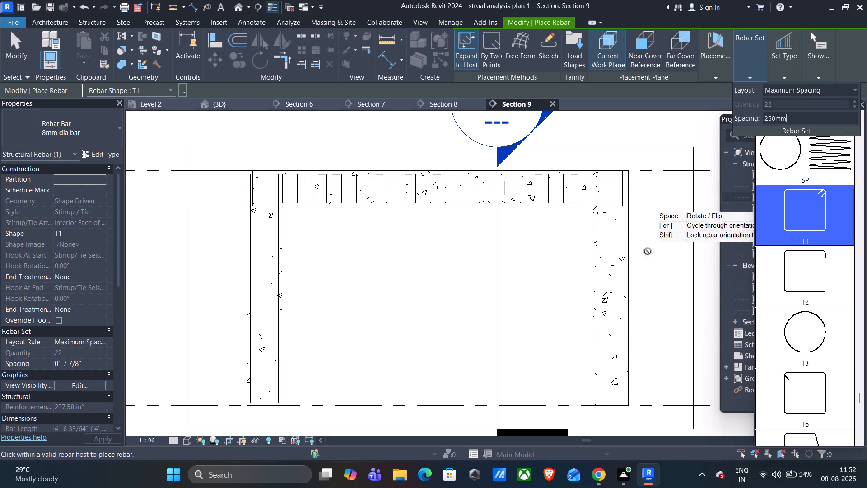
left_click(616, 281)
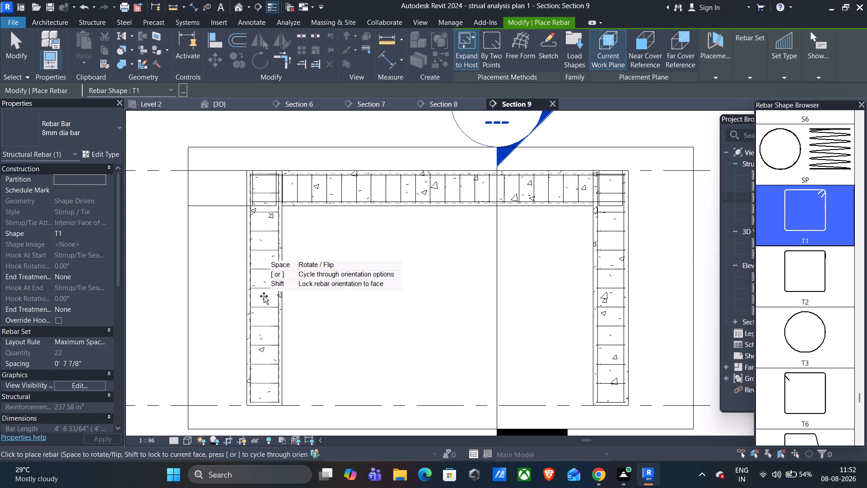
left_click(264, 296)
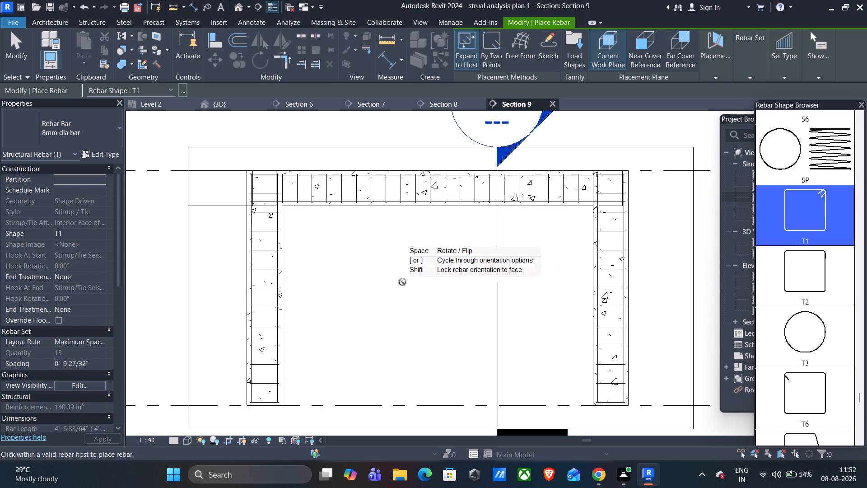
key("Escape")
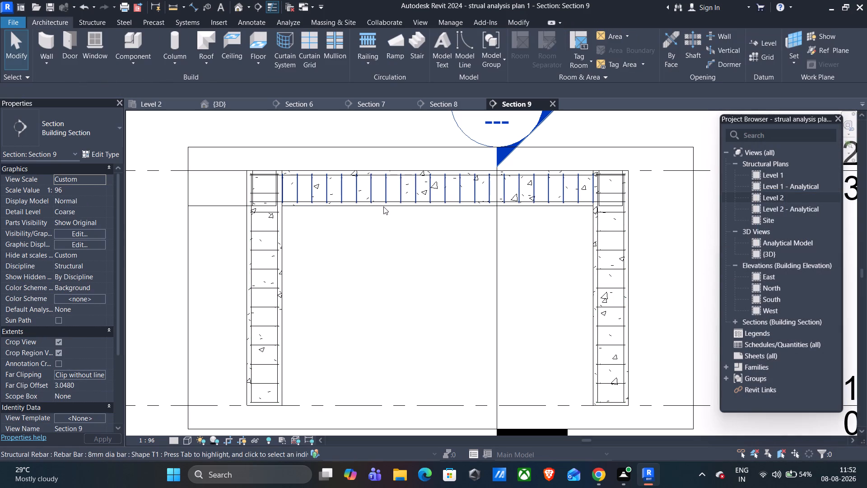
Give the beam's top and bottom 12mm dia bars Standard - 90 deg. hooks at both start and end.
scroll(383, 206, "up", 3)
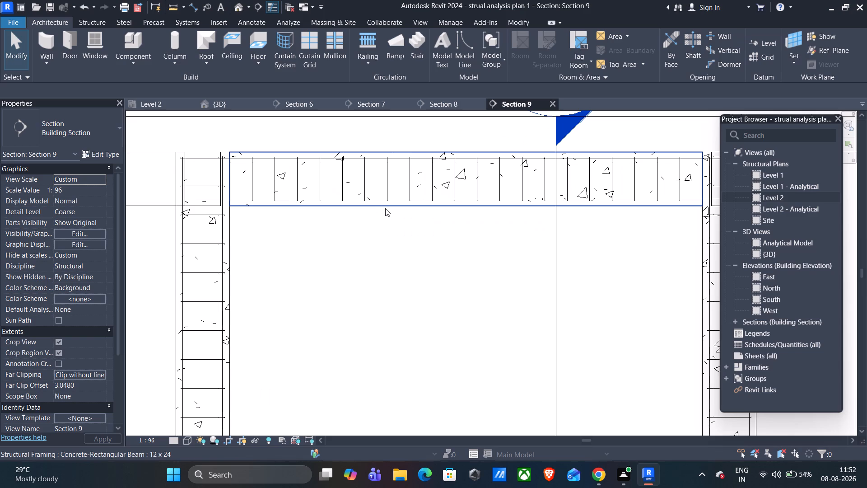
scroll(385, 208, "up", 3)
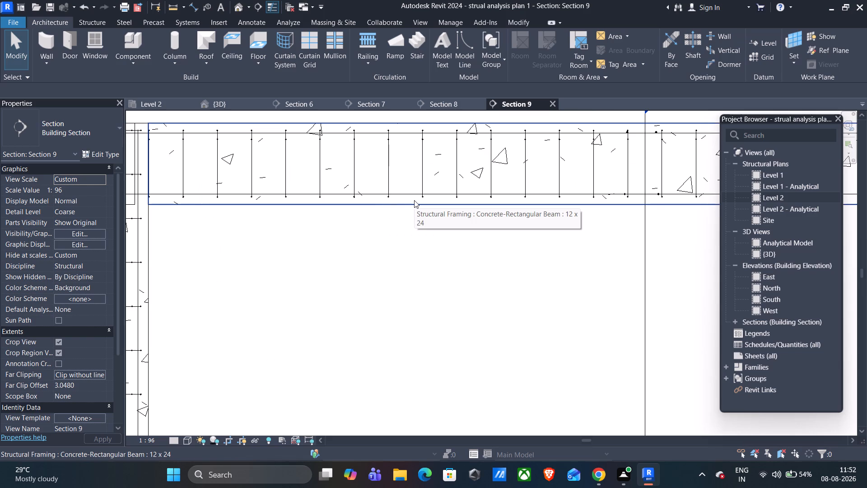
scroll(408, 178, "up", 3)
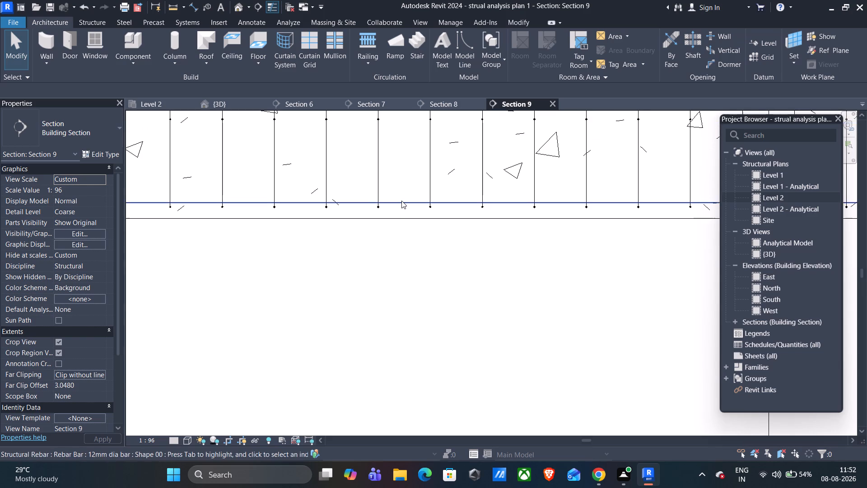
left_click(401, 201)
scroll(404, 169, "down", 2)
middle_click_drag(402, 152, 400, 201)
scroll(399, 189, "up", 6)
left_click(404, 154, "ctrl")
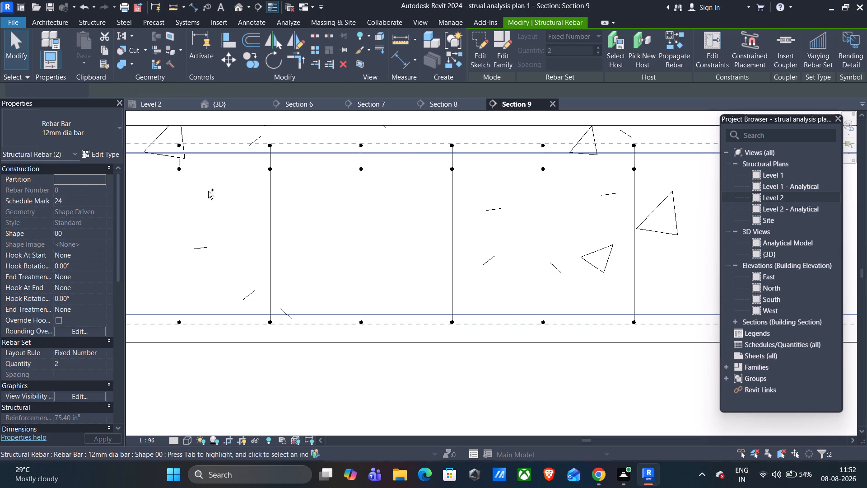
left_click(87, 254)
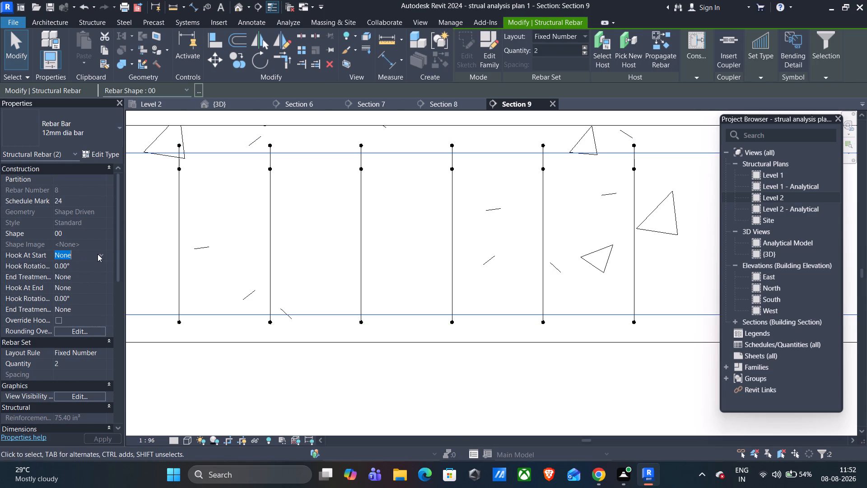
left_click(98, 254)
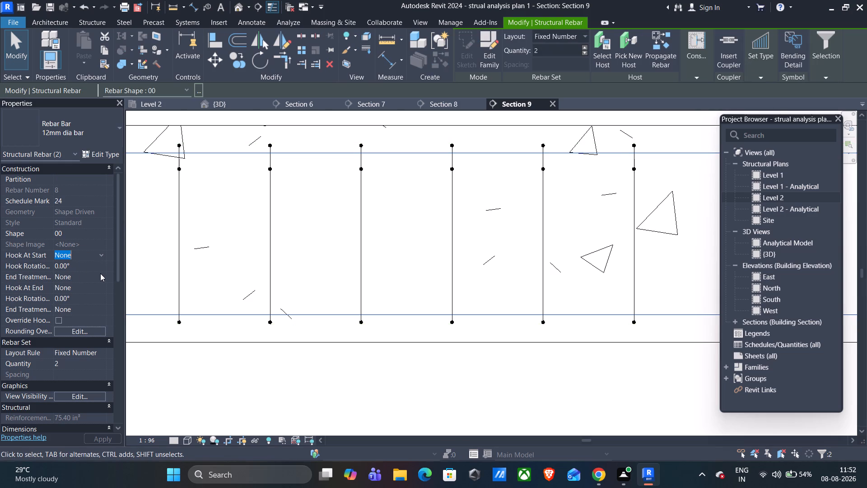
left_click(100, 274)
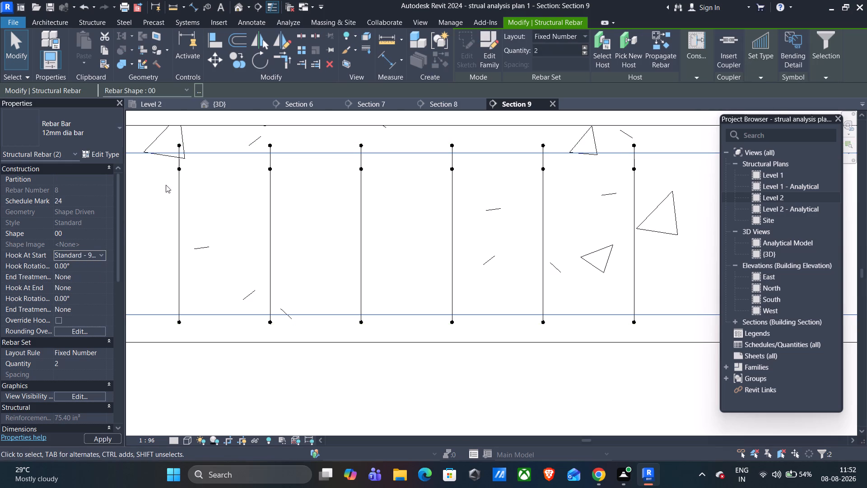
left_click(101, 287)
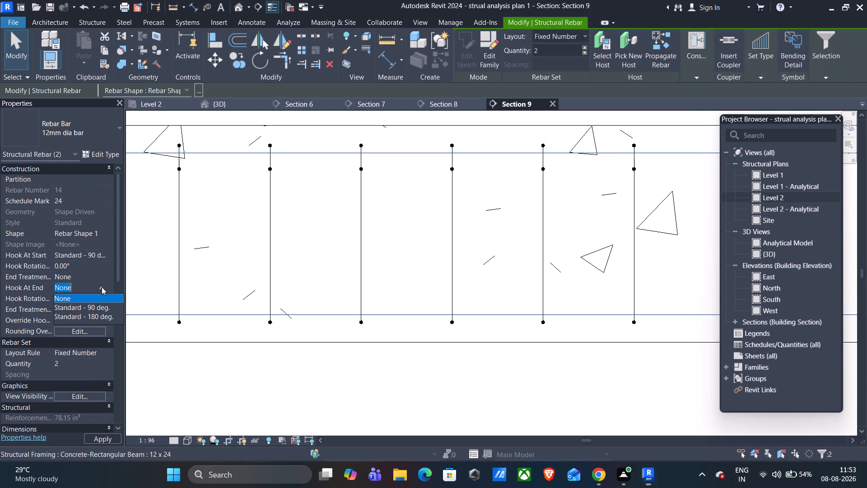
left_click(101, 307)
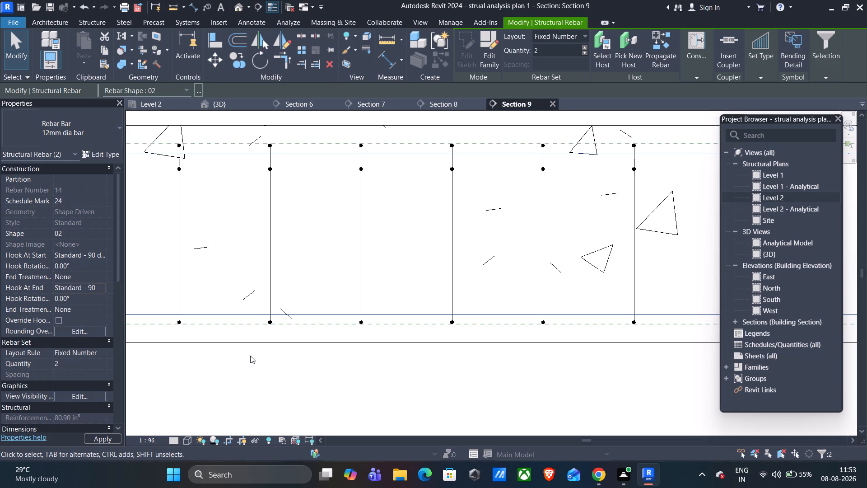
key("Escape")
Examine the hooked beam bar ends and the stirrups at both column joints.
scroll(245, 352, "down", 11)
middle_click_drag(290, 379, 354, 291)
scroll(348, 307, "down", 1)
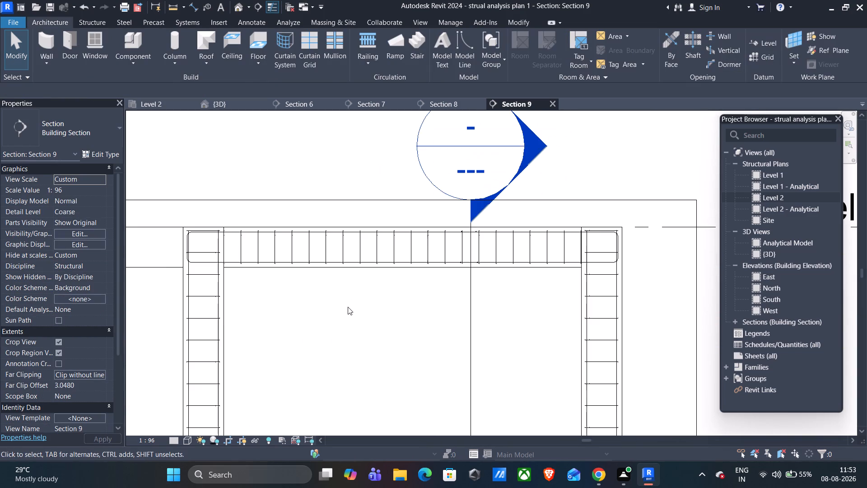
middle_click_drag(345, 324, 402, 267)
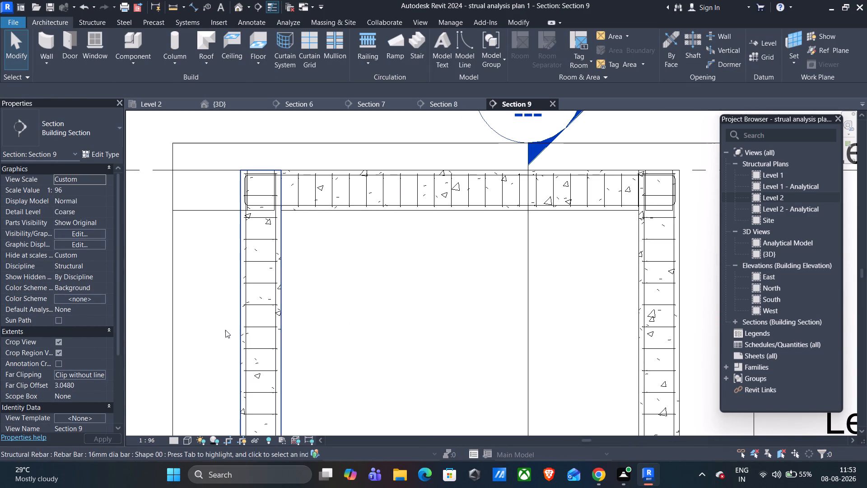
scroll(233, 210, "up", 10)
scroll(311, 188, "up", 1)
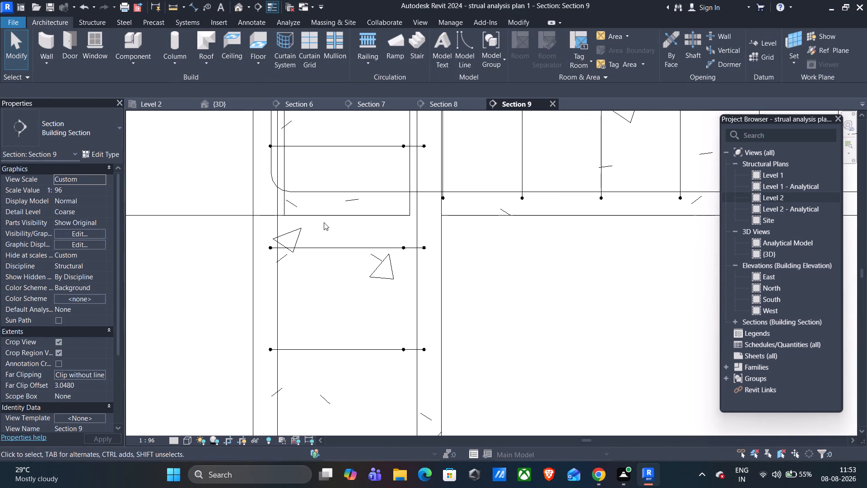
middle_click_drag(537, 265, 390, 286)
middle_click(388, 286)
middle_click(501, 297)
scroll(501, 297, "down", 5)
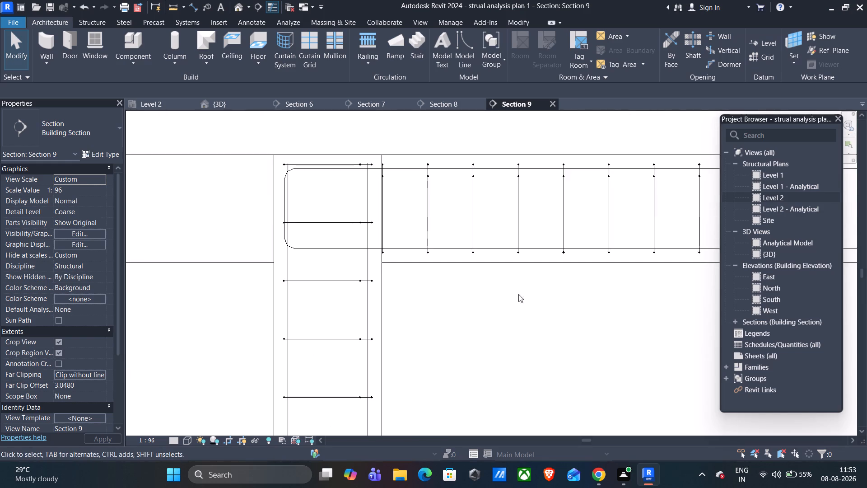
scroll(518, 294, "down", 2)
middle_click_drag(565, 303, 257, 289)
middle_click_drag(605, 303, 177, 307)
scroll(273, 307, "up", 1)
scroll(343, 214, "up", 2)
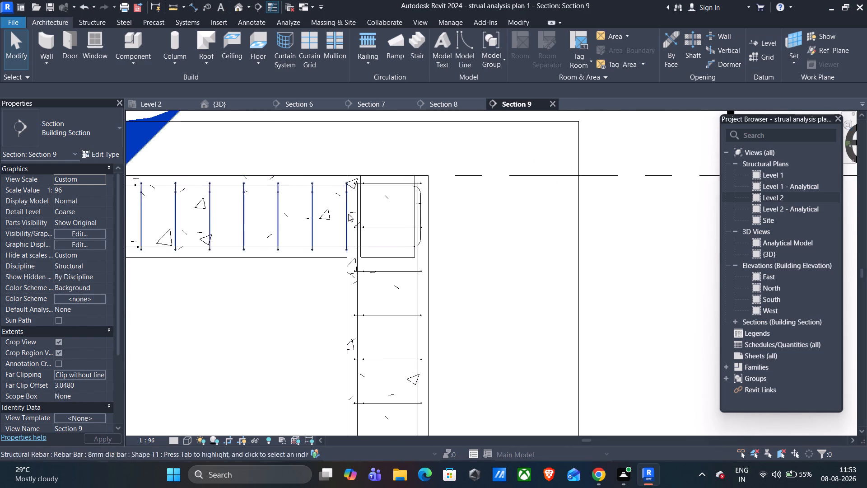
Examine the hooked bar ends at the beam-column joint and the overall frame reinforcement in Section 9.
scroll(348, 214, "up", 3)
scroll(414, 221, "up", 2)
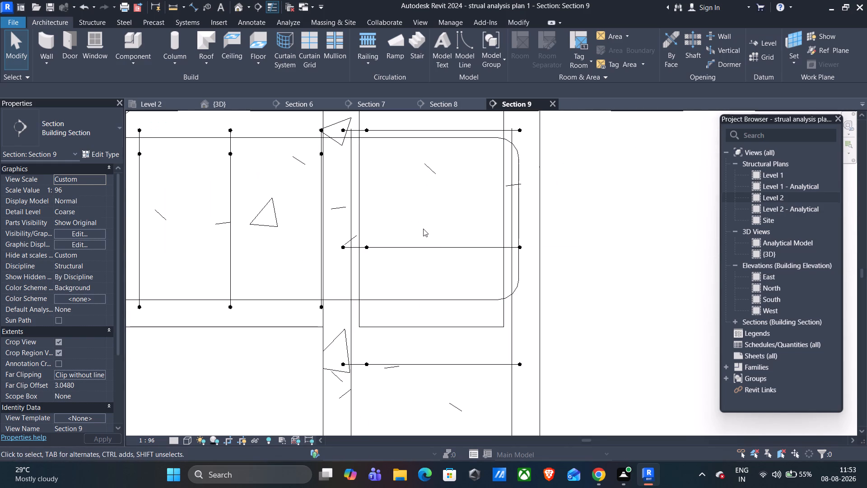
scroll(423, 229, "down", 10)
scroll(293, 316, "down", 3)
scroll(293, 316, "up", 1)
scroll(332, 298, "down", 1)
middle_click_drag(336, 296, 426, 256)
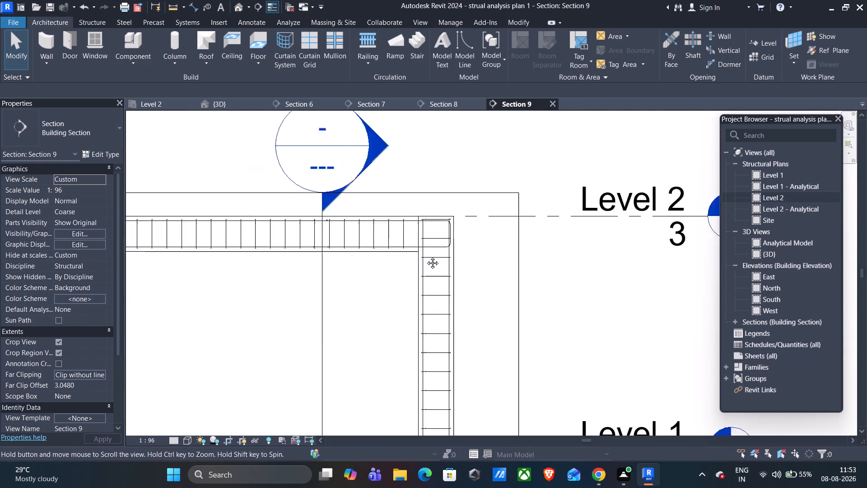
middle_click_drag(426, 256, 441, 253)
scroll(238, 299, "down", 5)
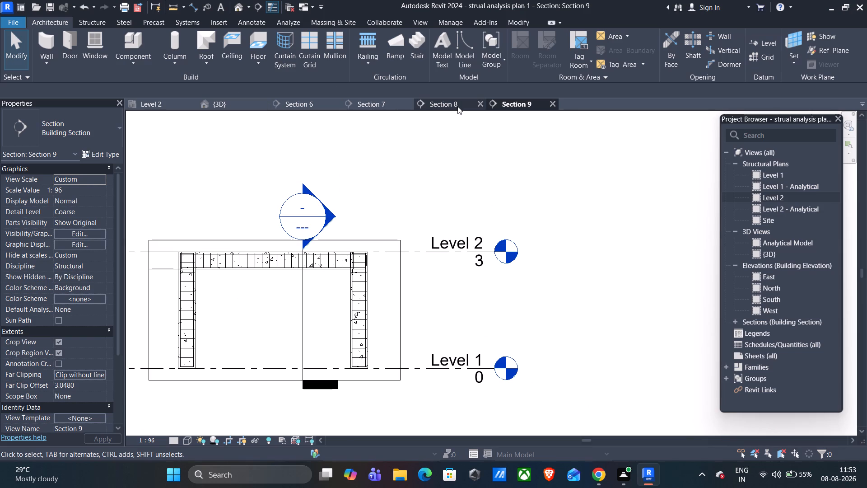
In Section 8, give the beam's top and bottom 12mm dia bars Standard - 90 deg. hooks at both start and end.
left_click(457, 106)
scroll(449, 236, "up", 10)
left_click(414, 131)
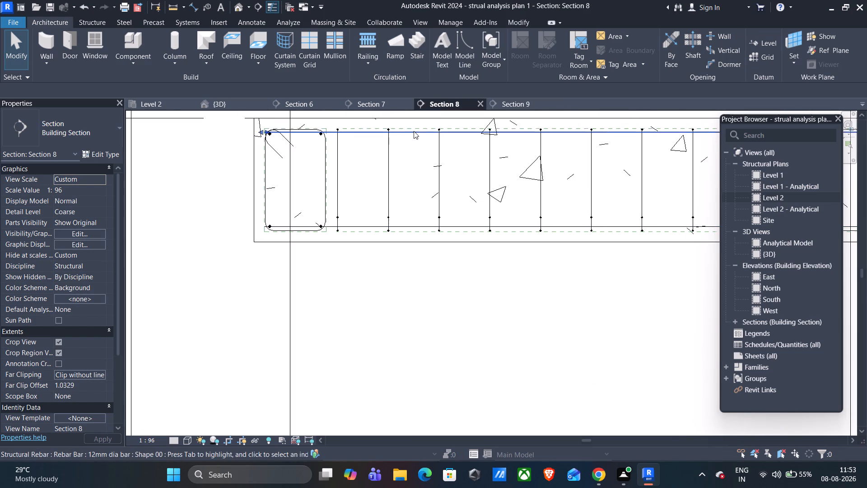
left_click(411, 226, "ctrl")
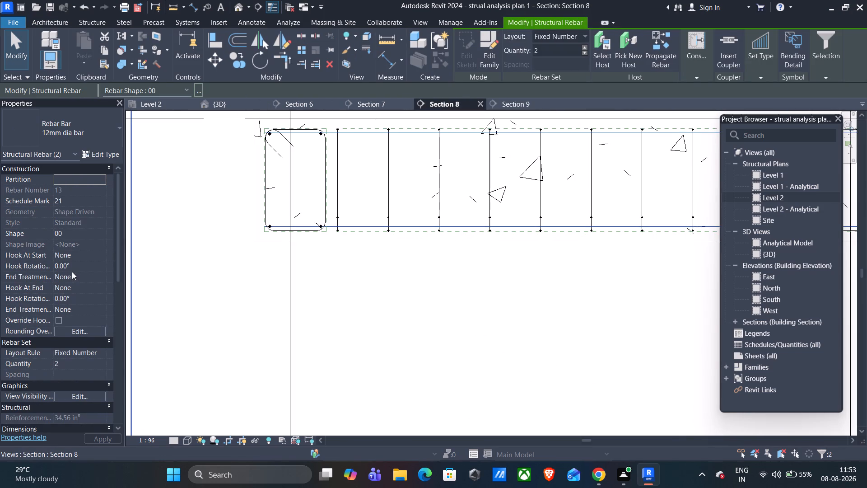
left_click(91, 254)
left_click(100, 256)
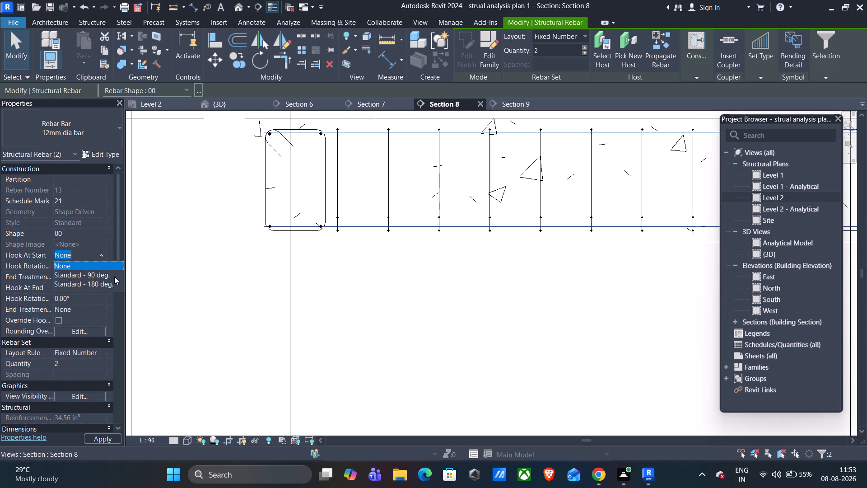
left_click(112, 275)
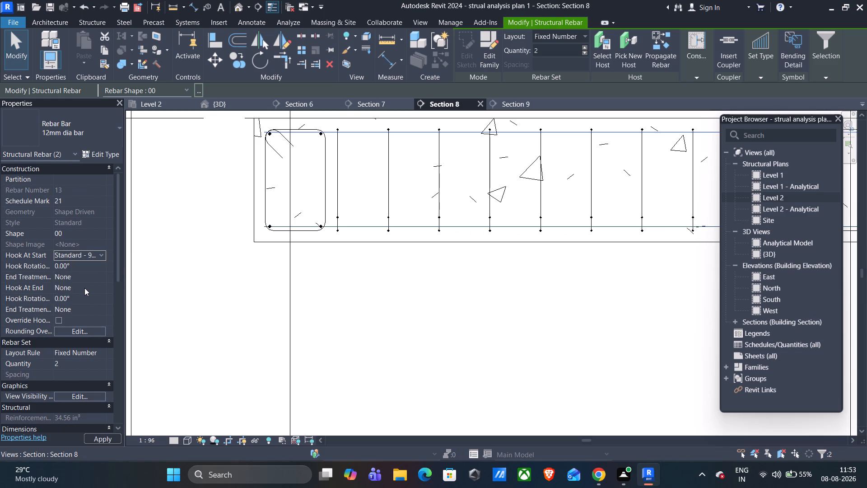
left_click(93, 288)
left_click(101, 288)
left_click(101, 308)
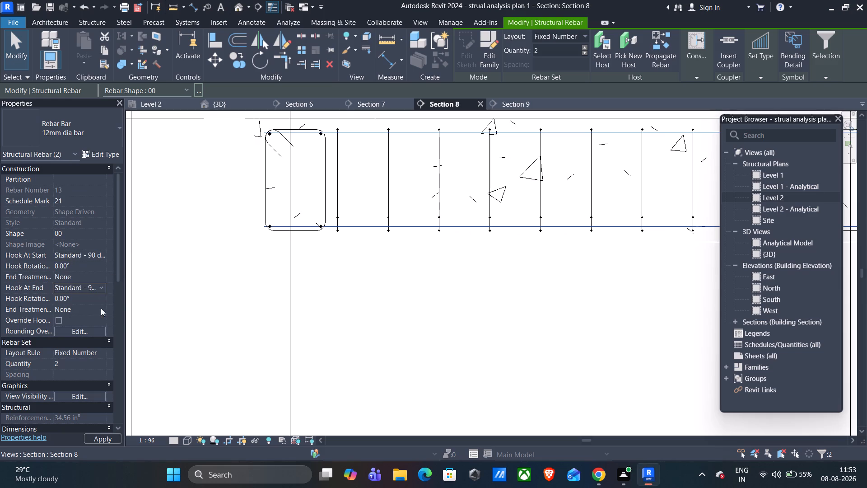
key("Escape")
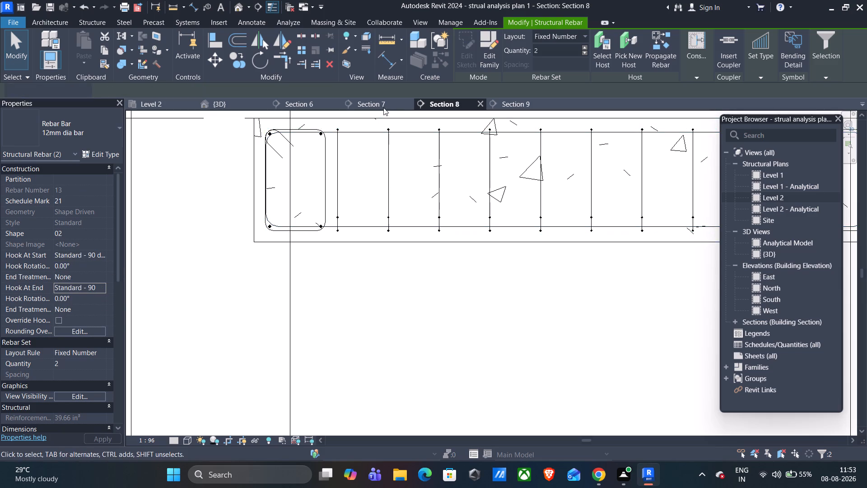
Open the Section 7 view at its Level 2 beam.
left_click(391, 102)
scroll(363, 222, "up", 9)
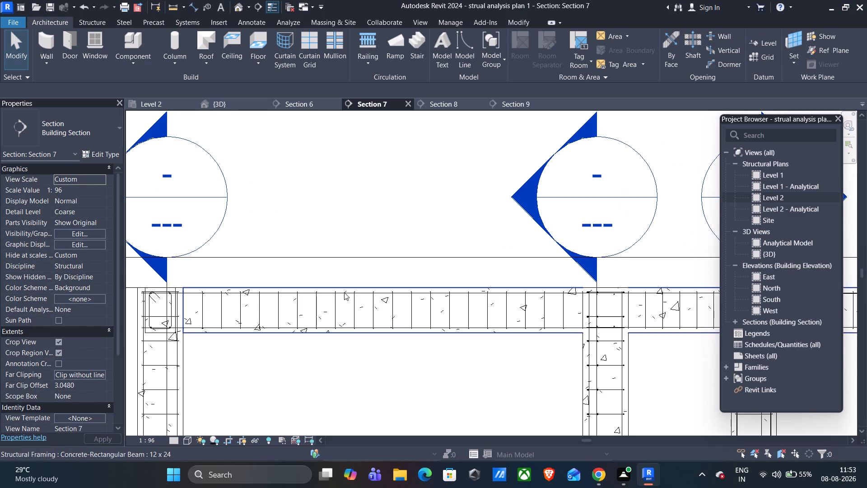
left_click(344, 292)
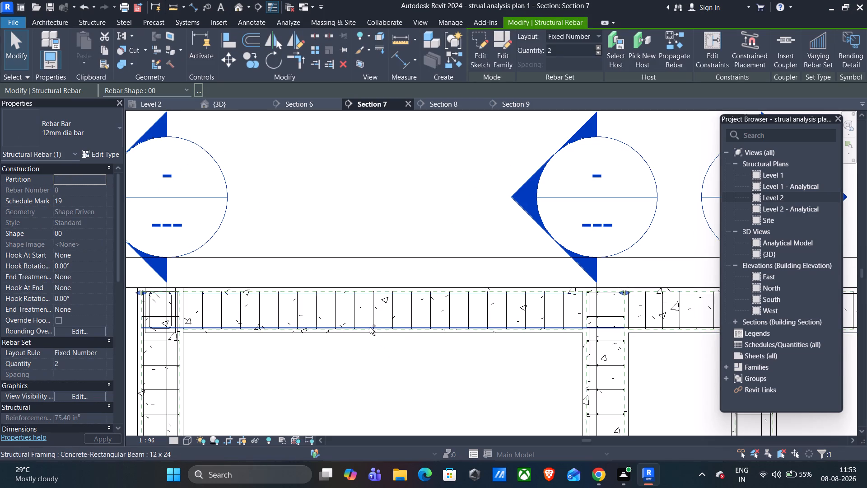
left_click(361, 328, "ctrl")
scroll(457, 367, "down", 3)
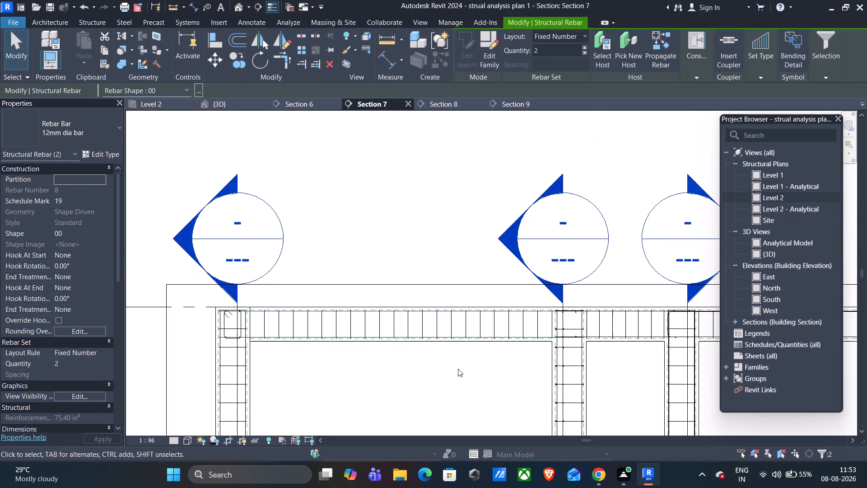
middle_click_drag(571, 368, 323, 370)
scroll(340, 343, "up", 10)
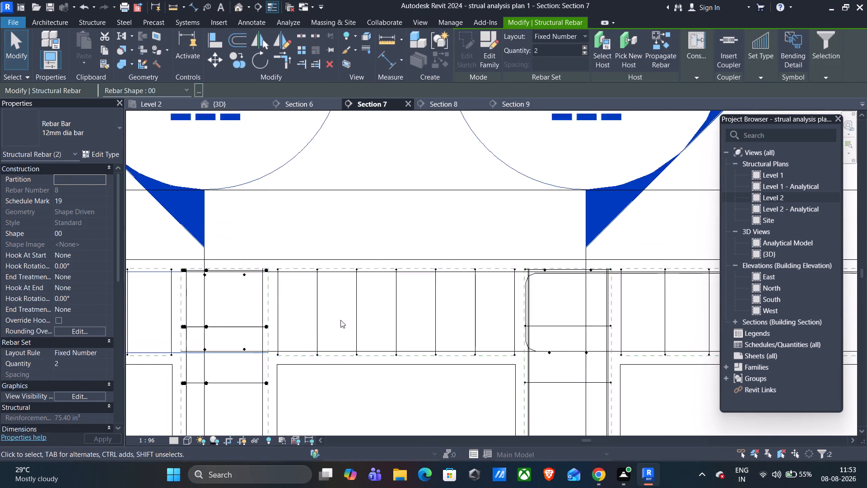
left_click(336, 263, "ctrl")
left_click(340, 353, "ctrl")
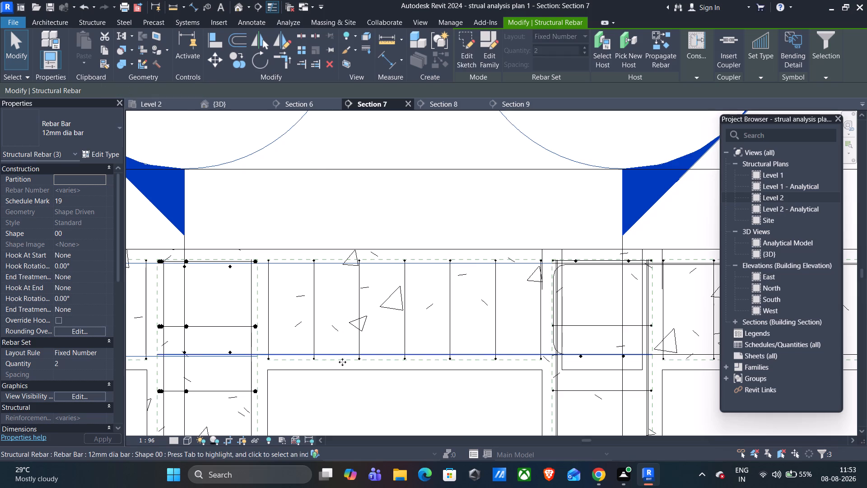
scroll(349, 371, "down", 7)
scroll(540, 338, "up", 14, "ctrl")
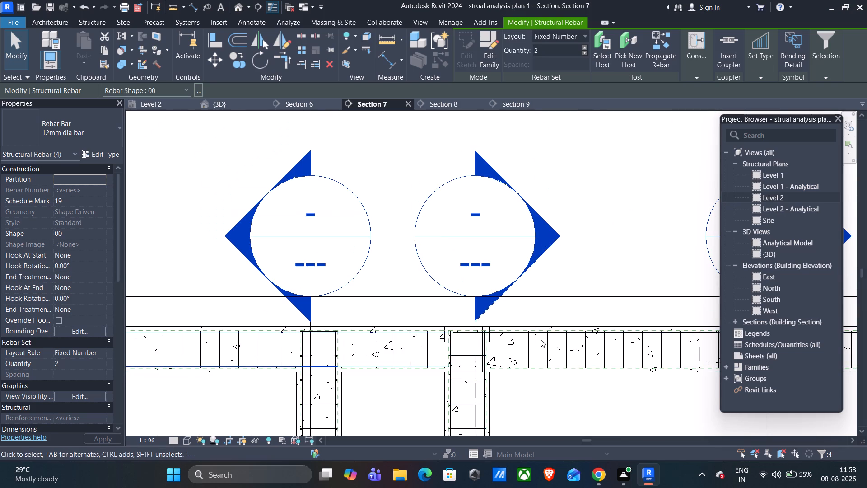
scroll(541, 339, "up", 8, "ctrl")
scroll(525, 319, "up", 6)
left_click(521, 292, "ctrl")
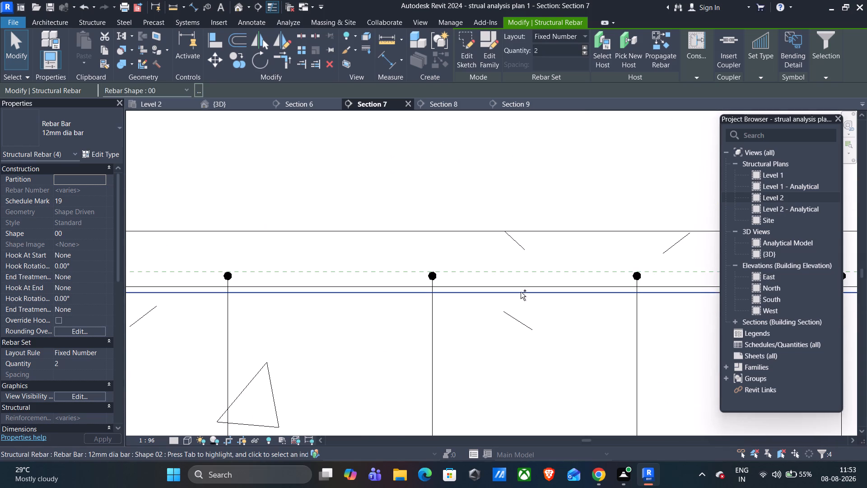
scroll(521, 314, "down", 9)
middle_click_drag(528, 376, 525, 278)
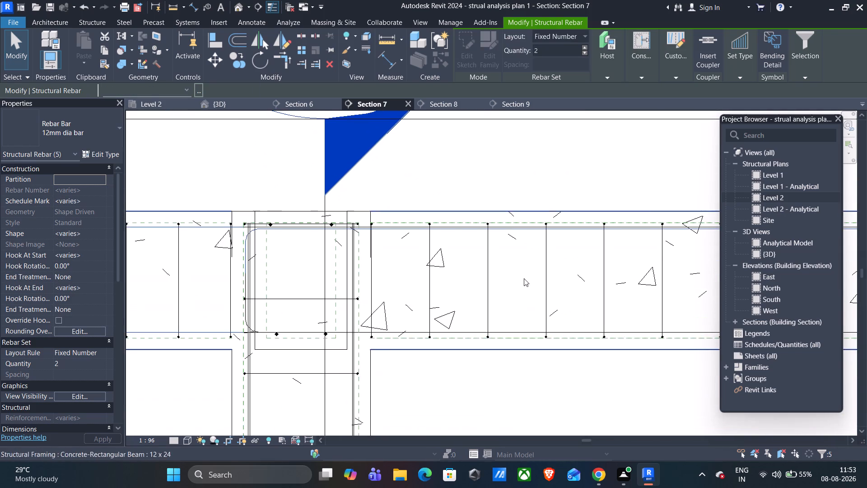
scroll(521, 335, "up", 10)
Give the bottom 12mm dia bars of the beam span beyond the third column in Section 7 Standard - 90 deg. hooks at start and end.
left_click(519, 324)
scroll(510, 310, "down", 6)
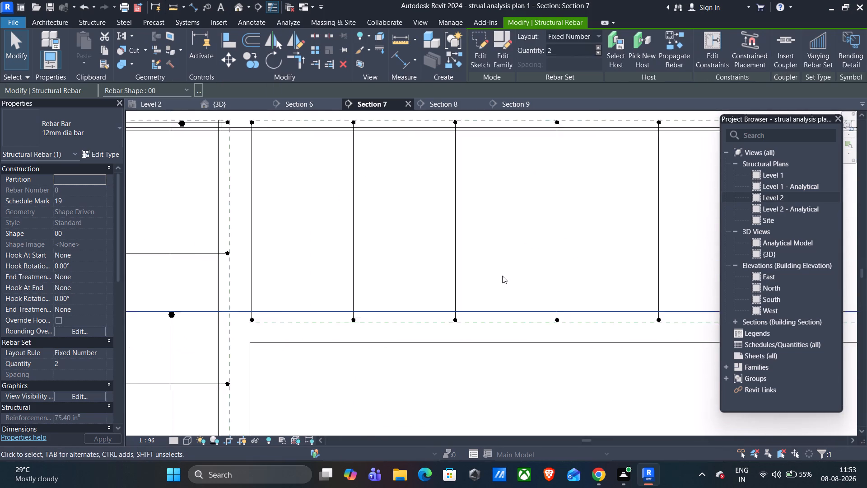
scroll(502, 276, "down", 3)
middle_click_drag(495, 231, 494, 334)
scroll(359, 282, "up", 4)
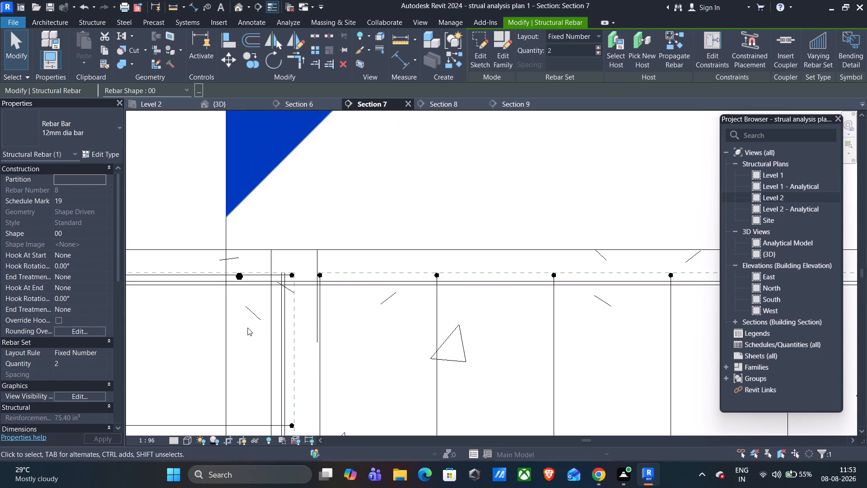
scroll(190, 330, "down", 4)
middle_click_drag(172, 328, 326, 307)
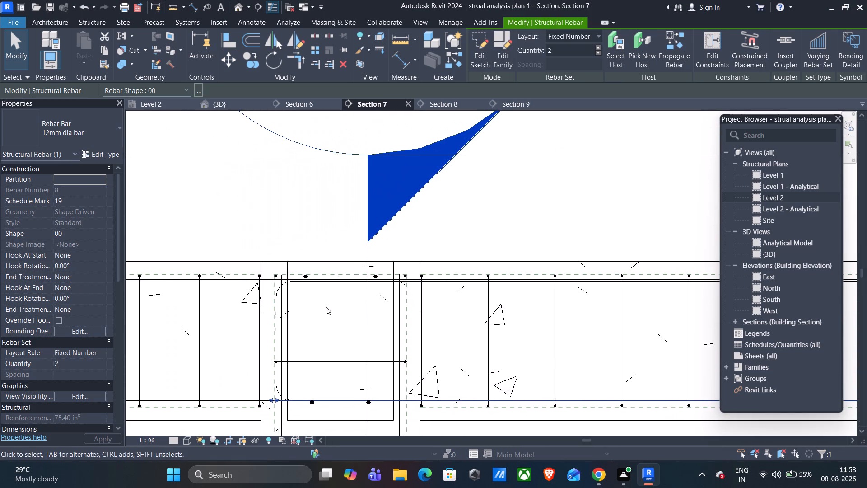
scroll(326, 306, "up", 7)
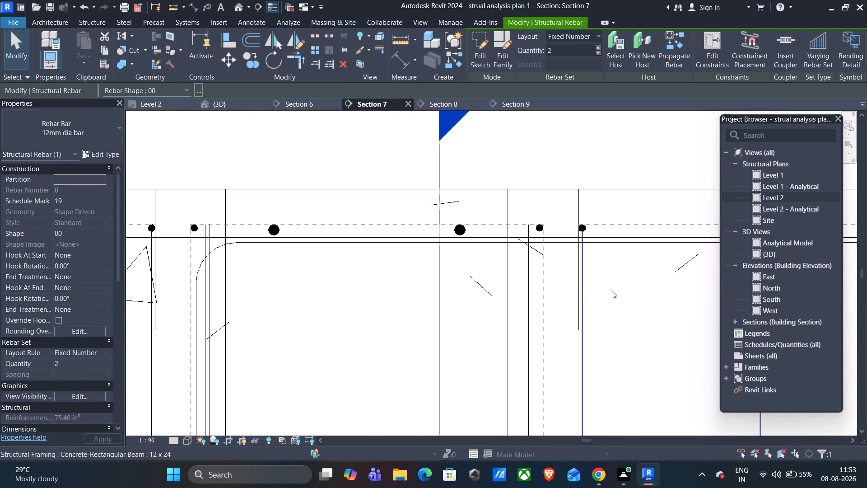
middle_click_drag(629, 290, 423, 294)
scroll(423, 294, "down", 8)
middle_click_drag(564, 330, 466, 323)
middle_click(466, 323)
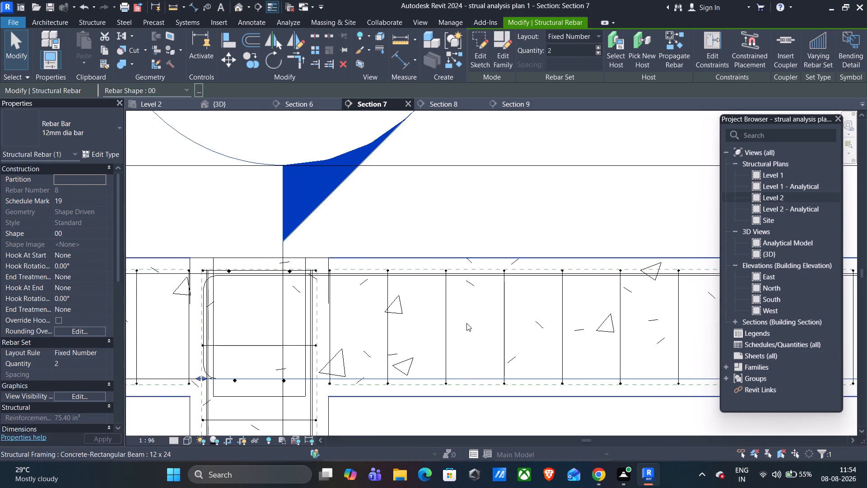
left_click(91, 257)
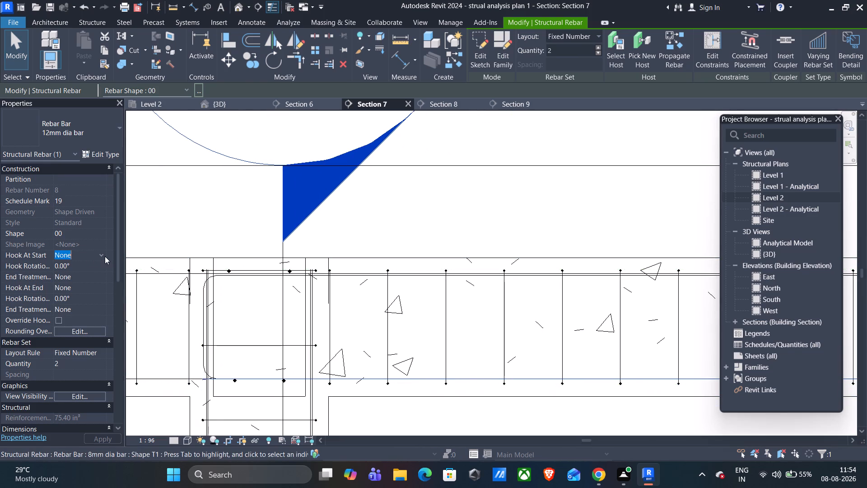
left_click(100, 253)
left_click(95, 274)
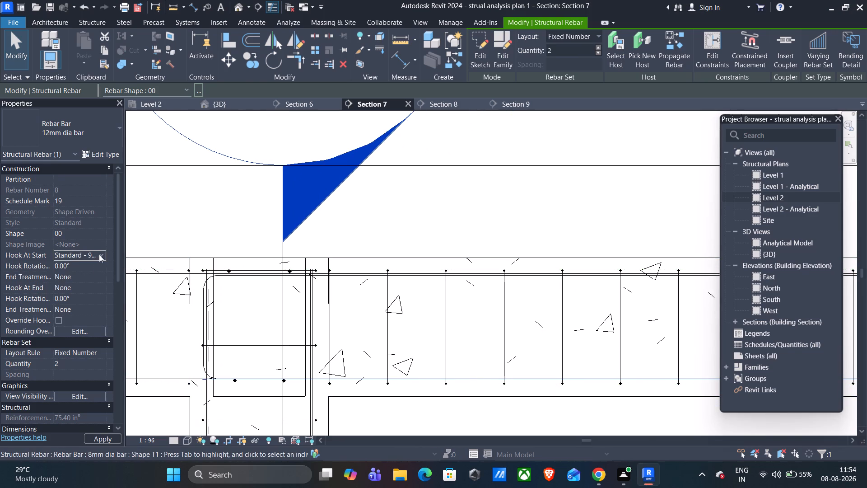
left_click(99, 254)
left_click(79, 296)
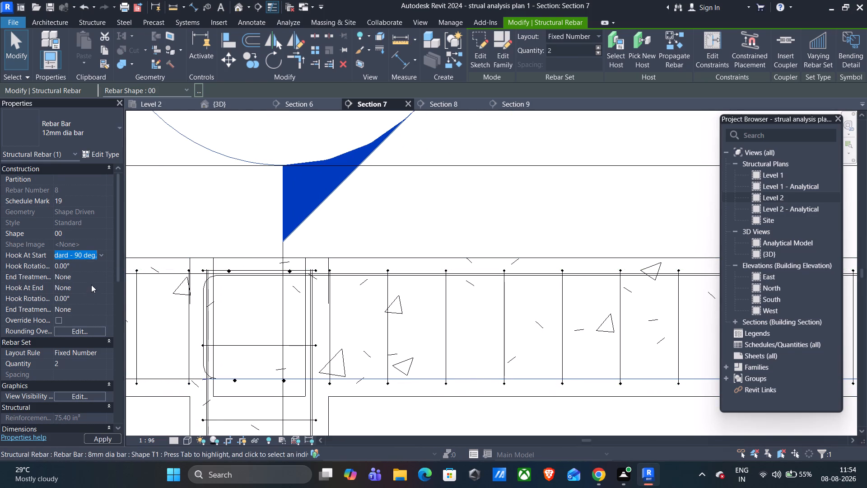
left_click(94, 285)
left_click(99, 288)
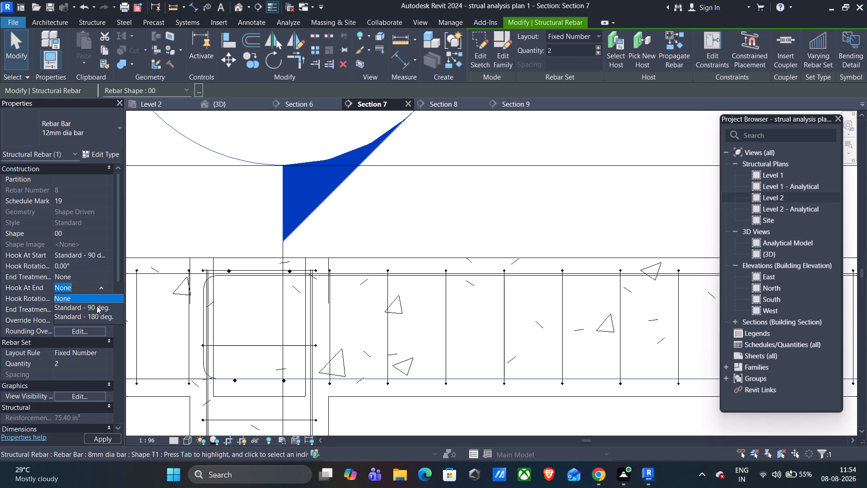
left_click(97, 306)
scroll(437, 330, "down", 1)
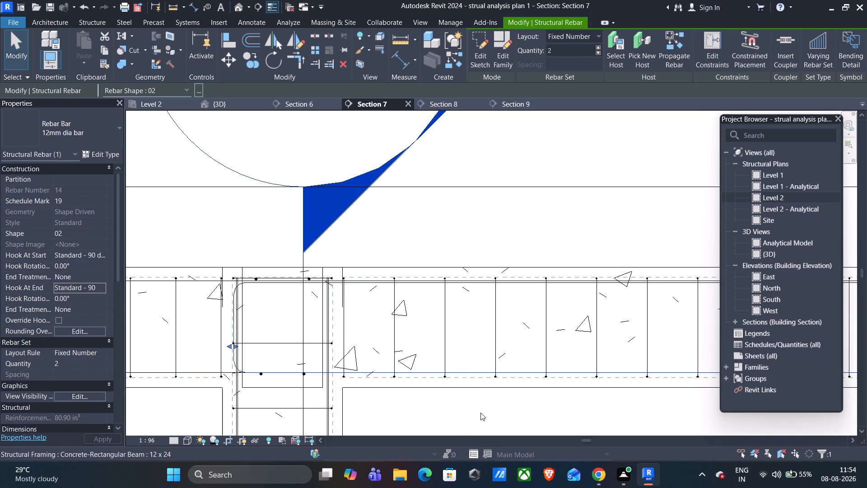
key("Escape")
Examine the bars along the rest of the Section 7 beam, up to the end column joint.
scroll(449, 376, "up", 5)
scroll(489, 360, "down", 5)
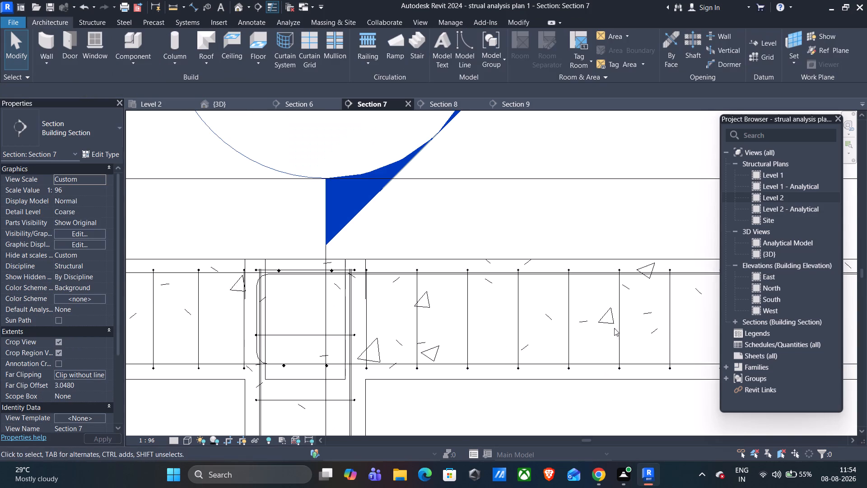
scroll(629, 311, "down", 4)
middle_click_drag(591, 319, 326, 357)
middle_click_drag(318, 359, 312, 361)
middle_click_drag(489, 352, 438, 352)
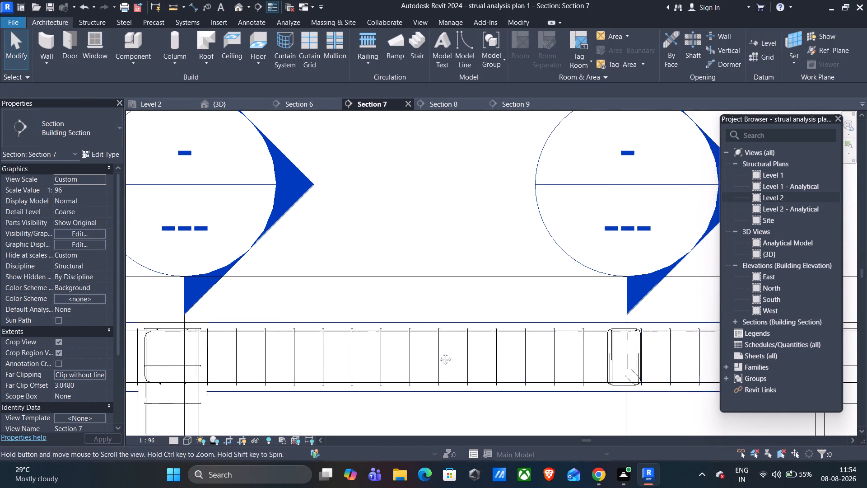
middle_click_drag(438, 352, 359, 352)
scroll(553, 331, "up", 15)
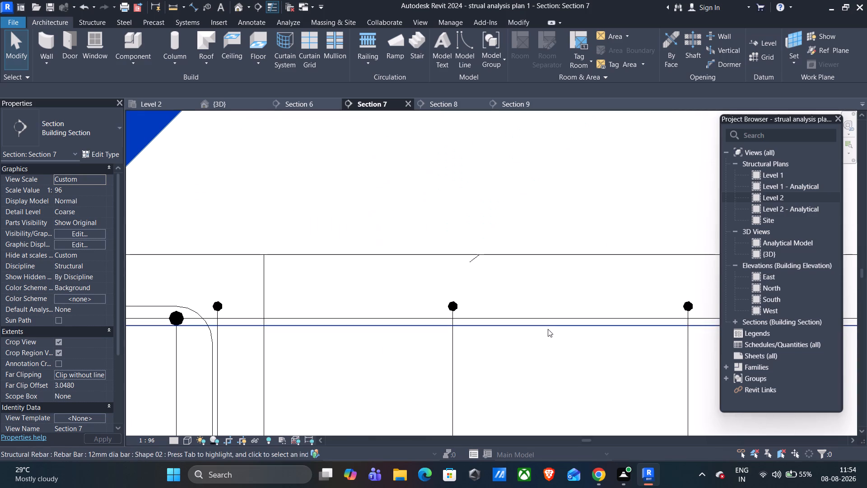
scroll(544, 317, "down", 19)
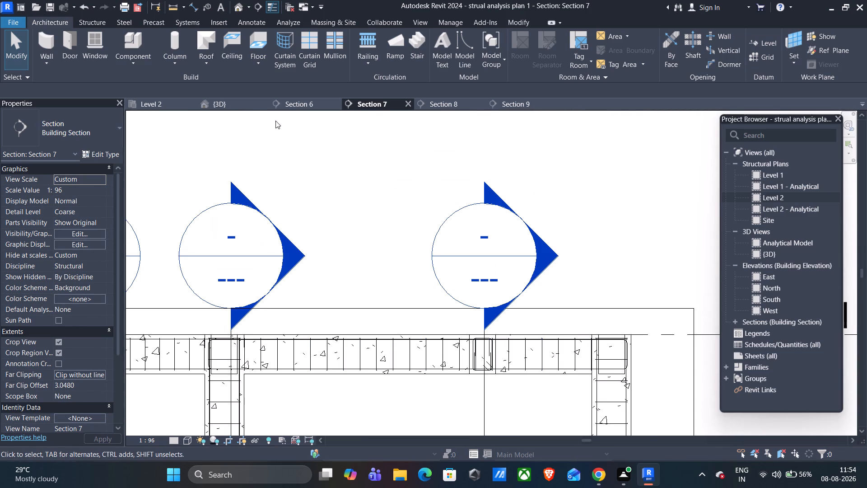
Open the Section 6 view.
left_click(289, 97)
left_click(292, 102)
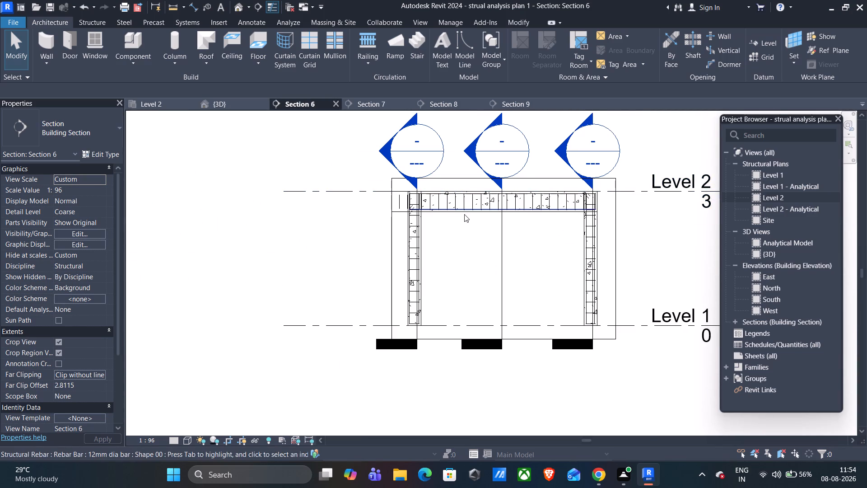
In Section 6, give the Level 2 beam's top and bottom 12mm dia bars Standard - 90 deg. hooks at both start and end.
scroll(467, 206, "up", 13)
scroll(471, 213, "up", 8)
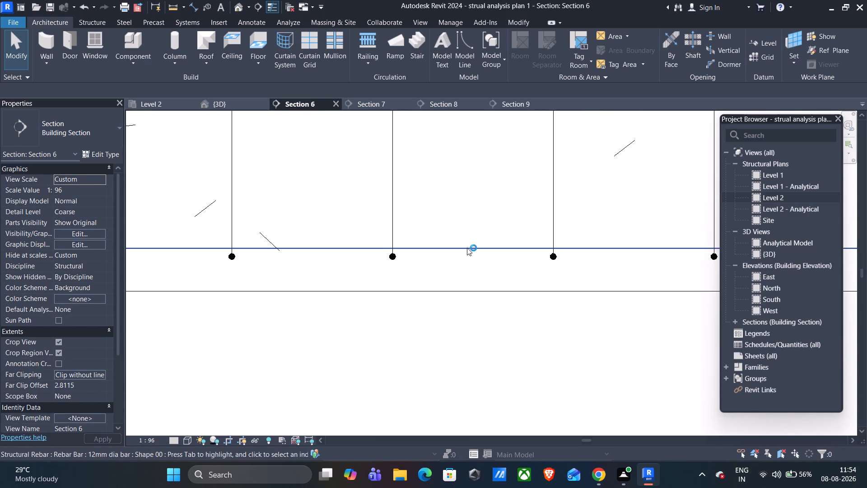
left_click(466, 248)
scroll(465, 212, "down", 10)
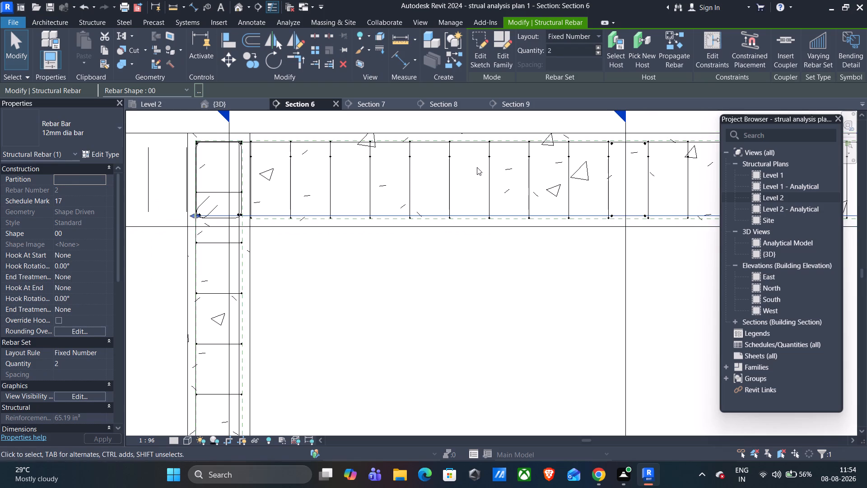
middle_click_drag(477, 165, 466, 282)
left_click(469, 258, "ctrl")
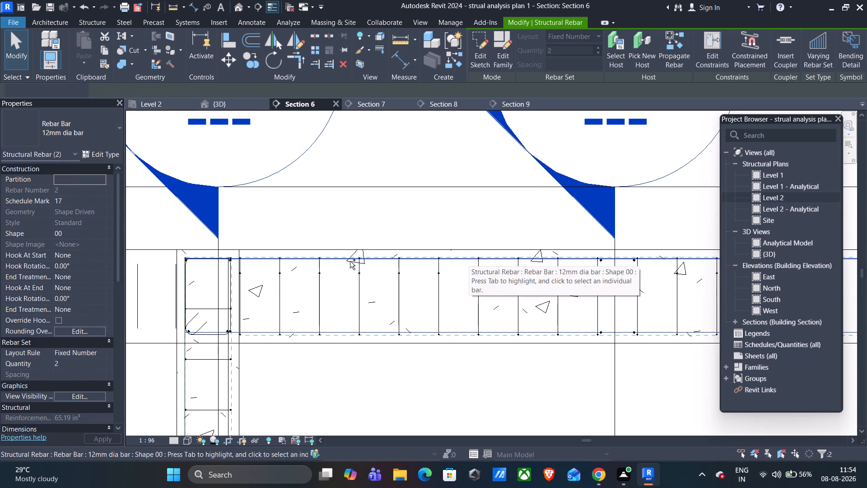
left_click(97, 252)
left_click(95, 275)
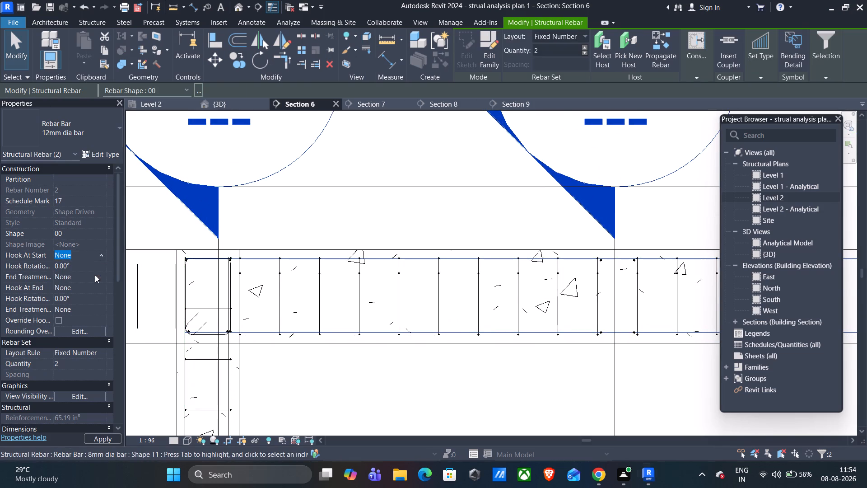
left_click(95, 290)
left_click(101, 289)
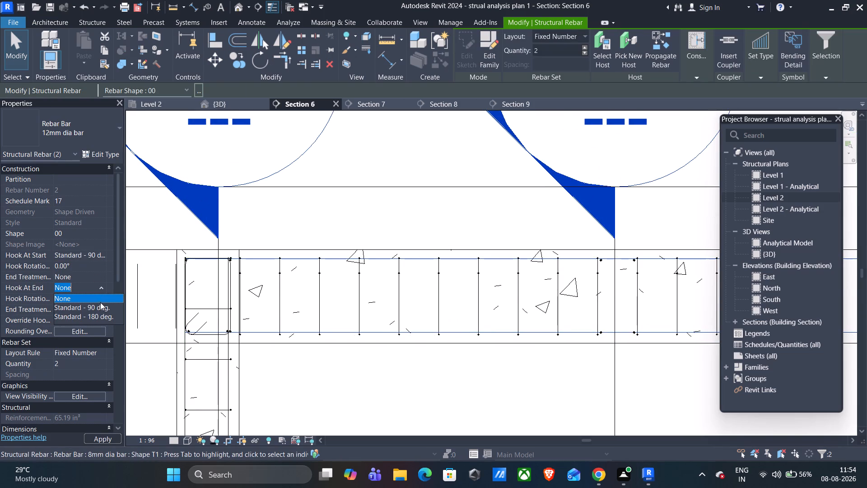
left_click(100, 305)
scroll(184, 328, "down", 10)
middle_click_drag(274, 373, 290, 326)
scroll(288, 330, "down", 1)
middle_click_drag(290, 326, 291, 326)
key("Escape")
scroll(285, 337, "down", 3)
middle_click_drag(289, 345, 313, 304)
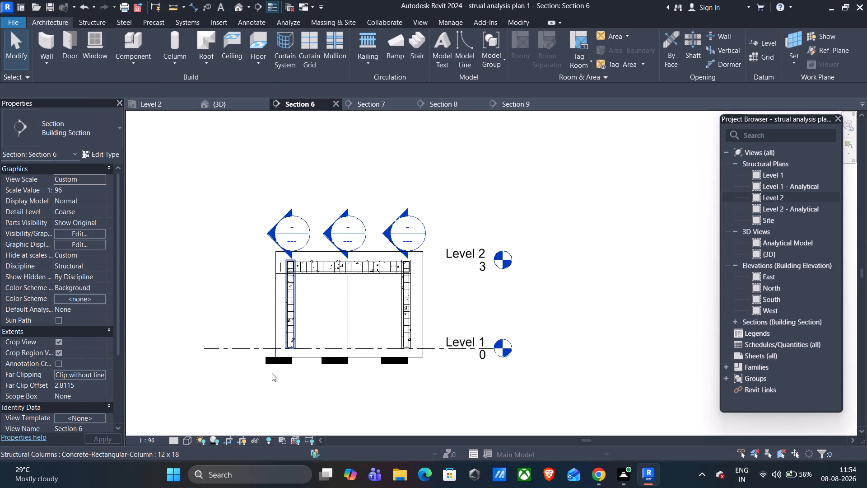
Return to the Level 2 plan and open Section 1, which runs along the building's uppermost horizontal beam line.
left_click(166, 105)
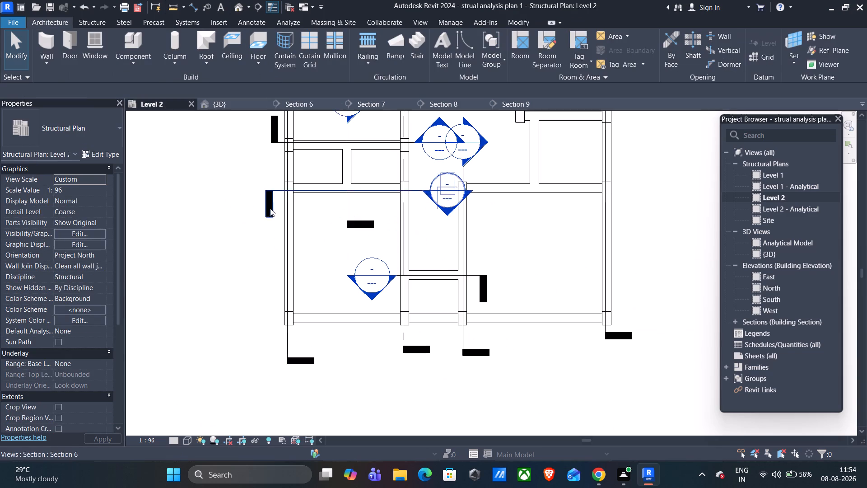
scroll(261, 210, "down", 3)
scroll(396, 235, "down", 4)
middle_click_drag(418, 230, 448, 351)
scroll(448, 351, "up", 1)
scroll(312, 228, "up", 4)
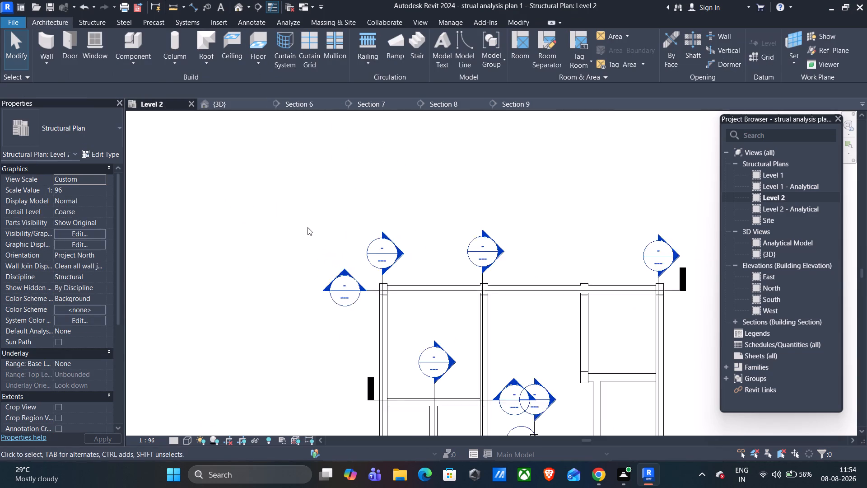
scroll(308, 227, "up", 4)
double_click(375, 322)
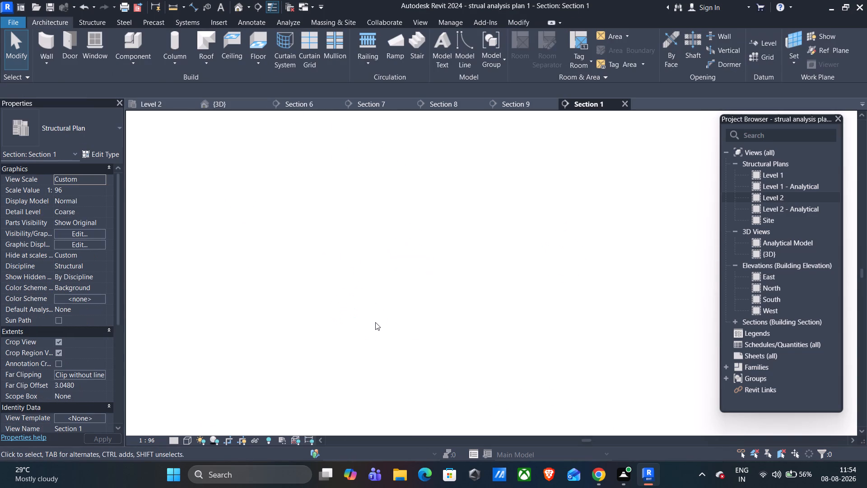
In Section 1, give the top and bottom 12mm dia bars of all three Level 2 beam spans Standard - 90 deg. hooks at start and end.
scroll(307, 217, "up", 14)
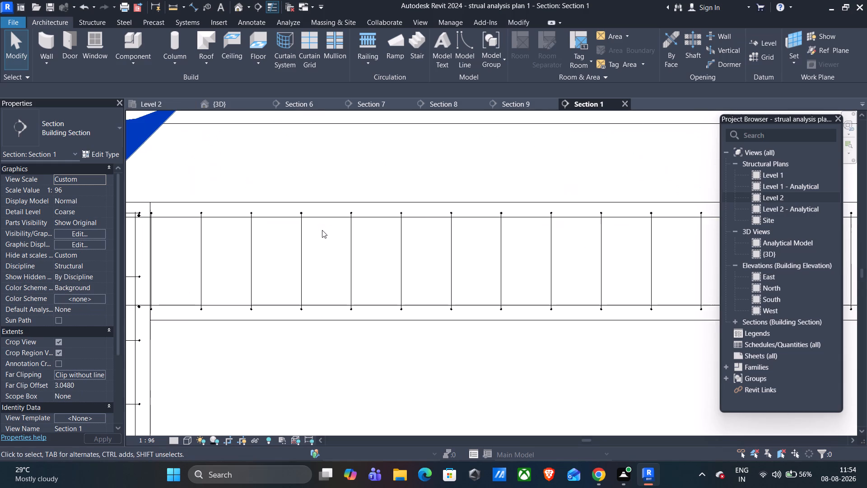
left_click(326, 218)
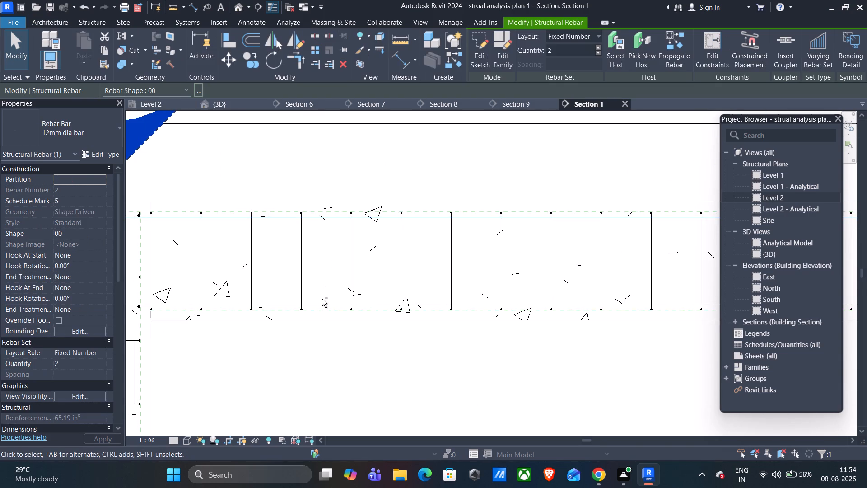
left_click(321, 301, "ctrl")
scroll(320, 295, "down", 9)
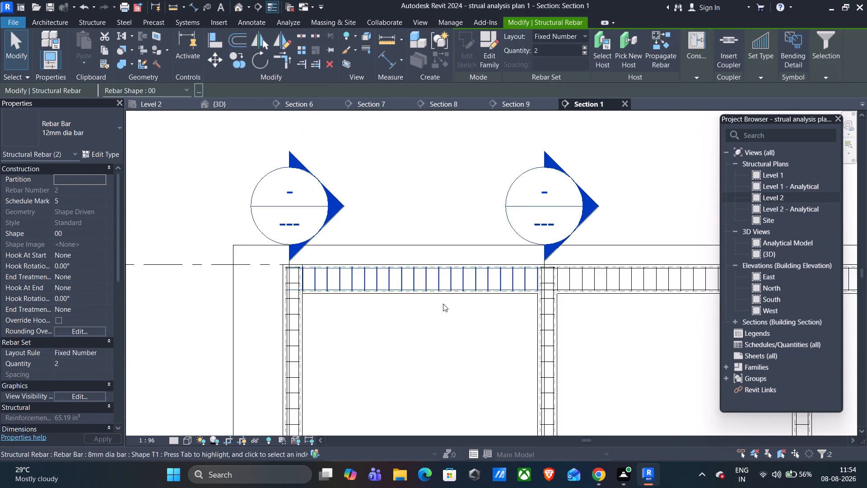
scroll(443, 304, "down", 4)
middle_click_drag(599, 322, 423, 360)
scroll(445, 316, "up", 12)
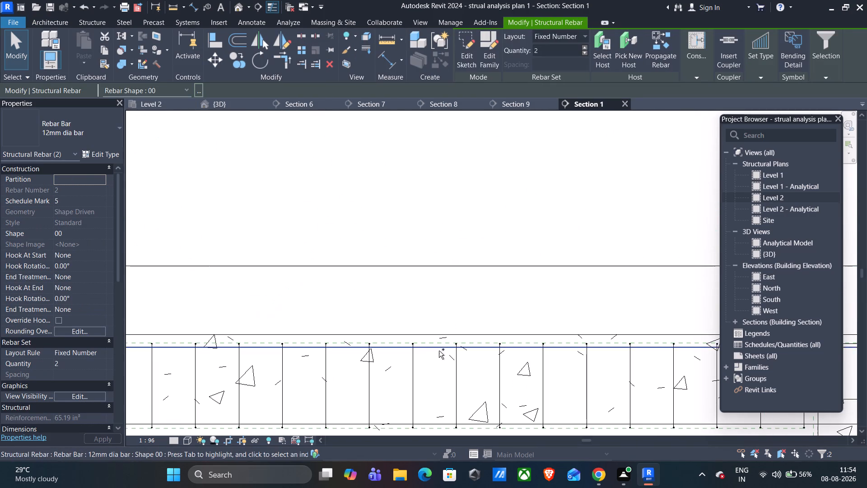
left_click(439, 350, "ctrl")
scroll(437, 357, "down", 5)
middle_click_drag(432, 368, 434, 276)
scroll(423, 314, "up", 11)
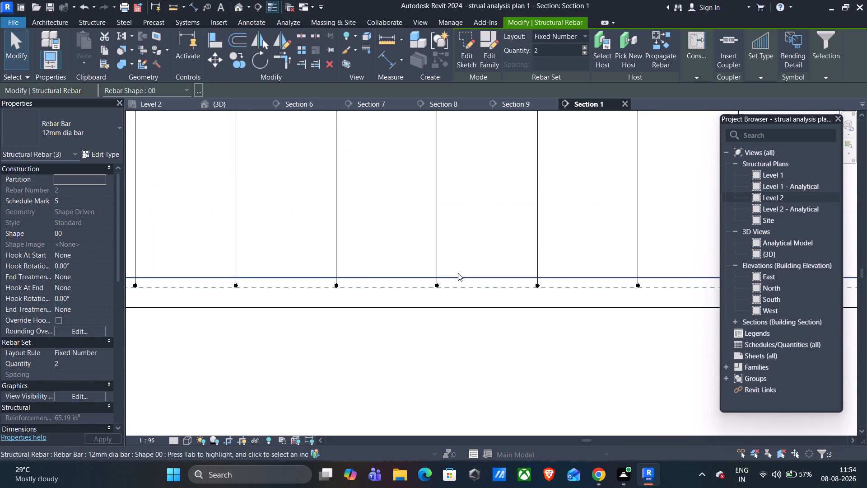
left_click(467, 277, "ctrl")
scroll(466, 277, "down", 11)
middle_click_drag(578, 296, 331, 343)
scroll(331, 343, "down", 1)
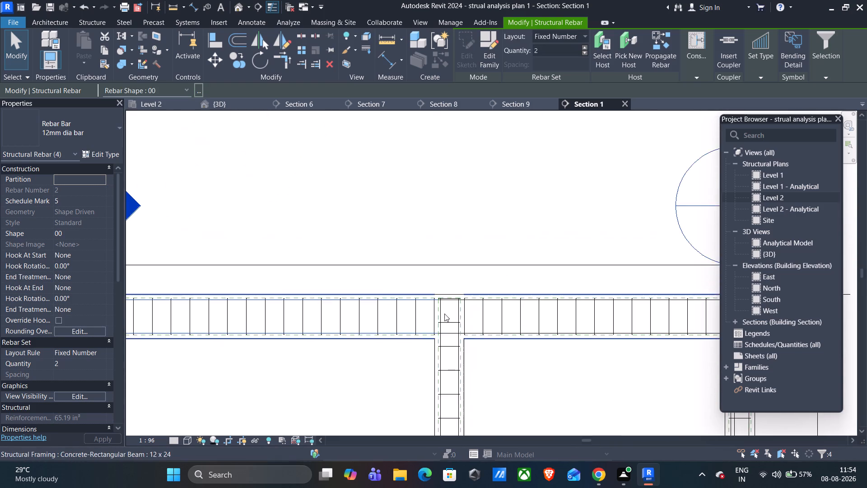
scroll(552, 315, "up", 12)
left_click(529, 240, "ctrl")
scroll(532, 268, "down", 4)
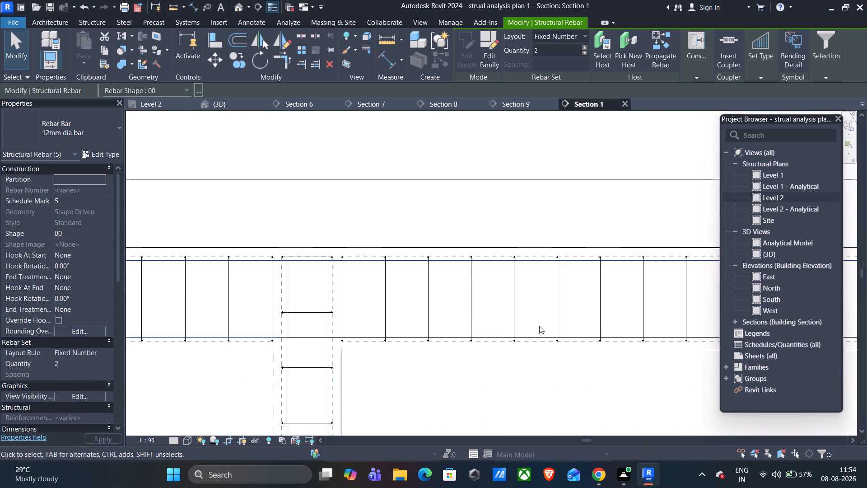
scroll(539, 326, "down", 5)
scroll(547, 349, "up", 14)
left_click(516, 274, "ctrl")
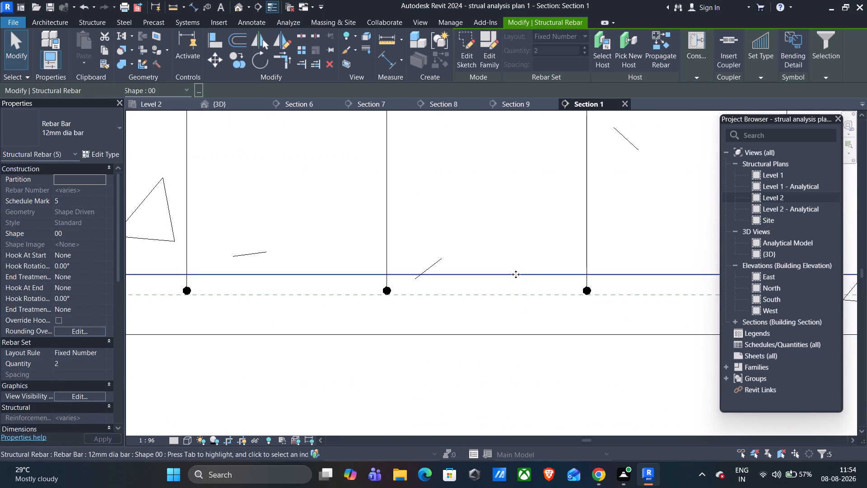
scroll(491, 289, "down", 13)
scroll(87, 289, "up", 4)
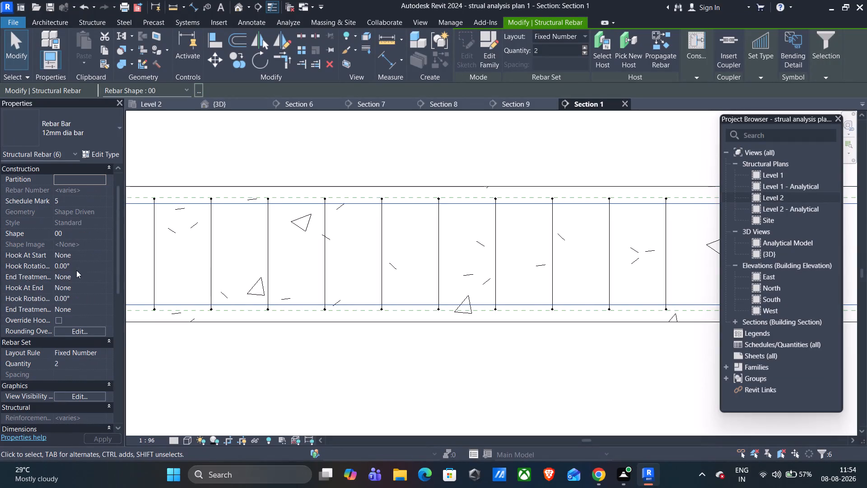
left_click(97, 258)
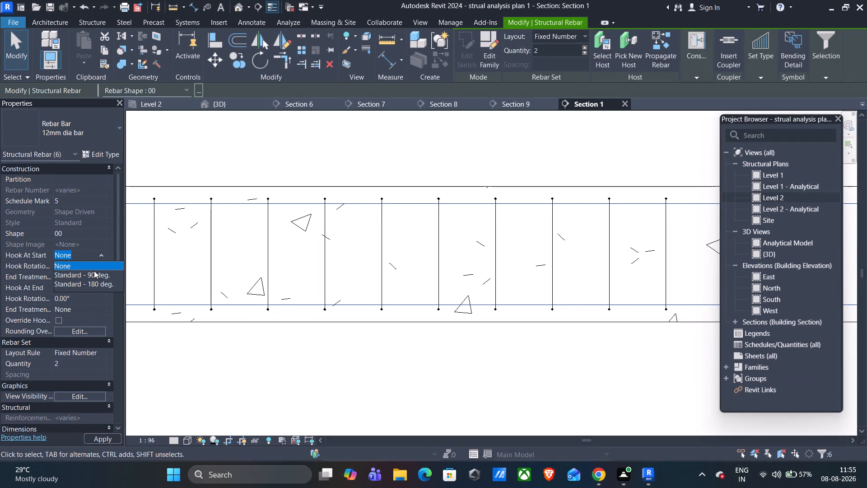
left_click(94, 272)
left_click(95, 286)
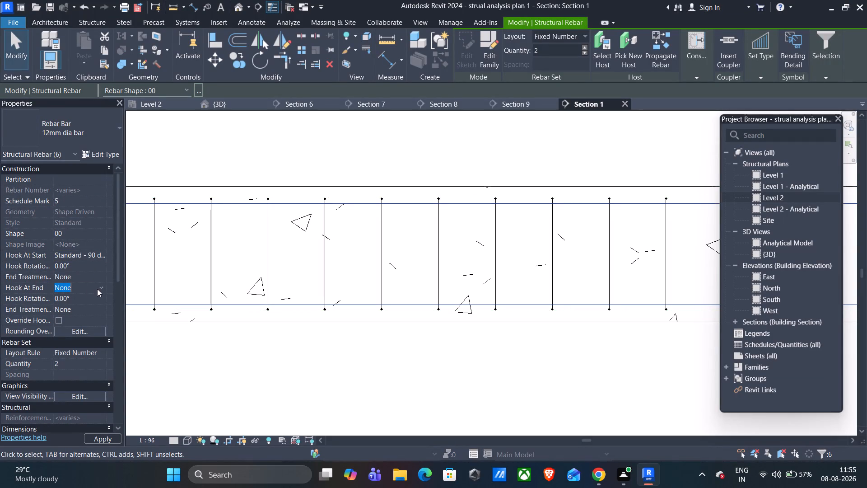
left_click(100, 289)
left_click(98, 307)
scroll(200, 356, "down", 5)
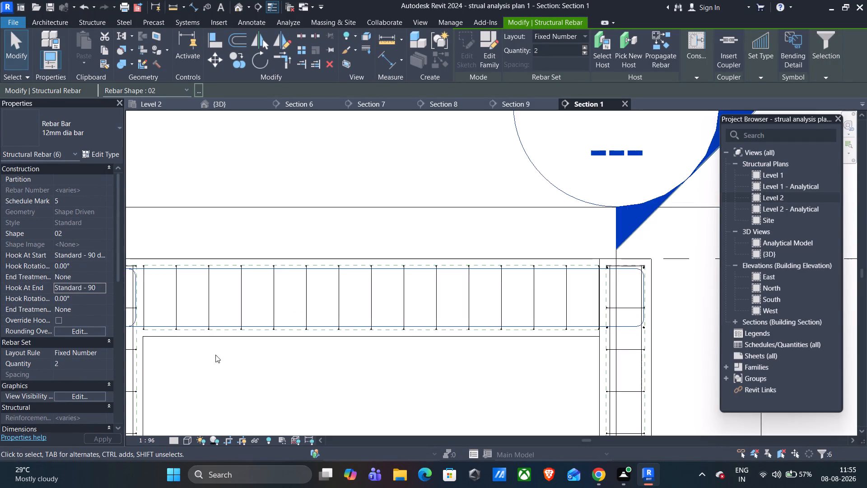
scroll(215, 355, "down", 4)
scroll(409, 322, "up", 10)
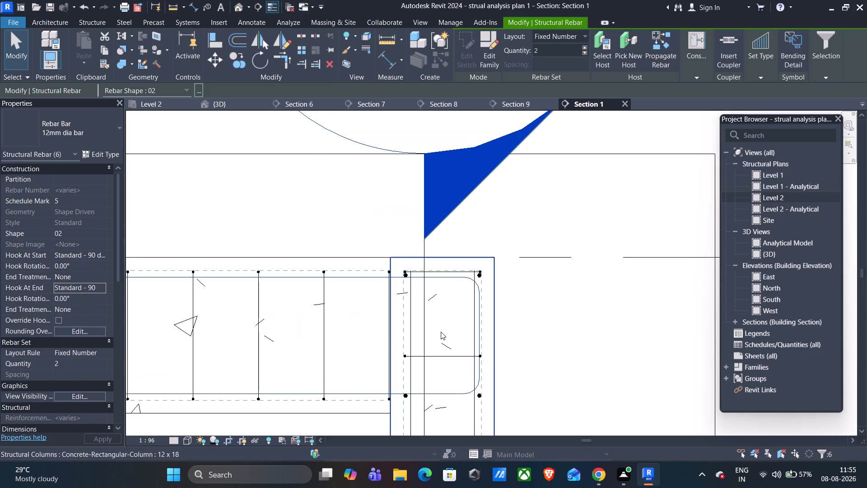
scroll(439, 338, "down", 7)
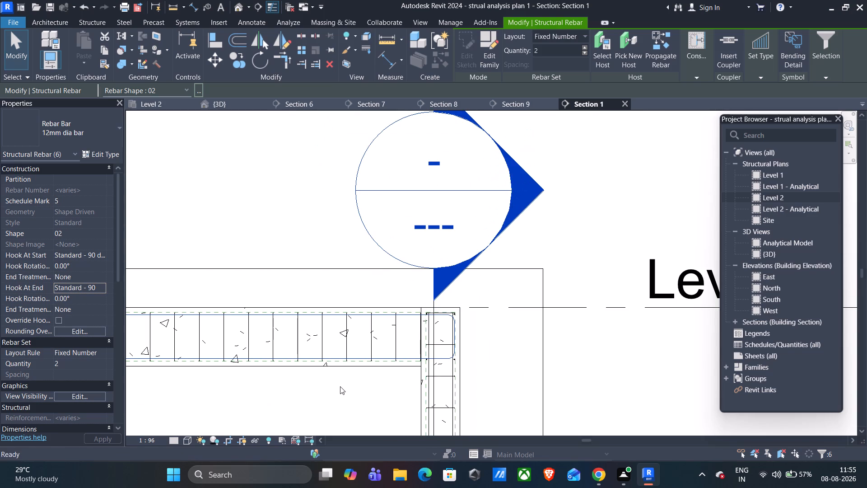
key("Escape")
Examine the hooked bars along the whole Section 1 beam and at its column joints.
scroll(332, 385, "down", 6)
middle_click_drag(340, 384, 490, 306)
scroll(491, 305, "down", 3)
middle_click_drag(331, 359, 467, 289)
scroll(473, 286, "down", 1)
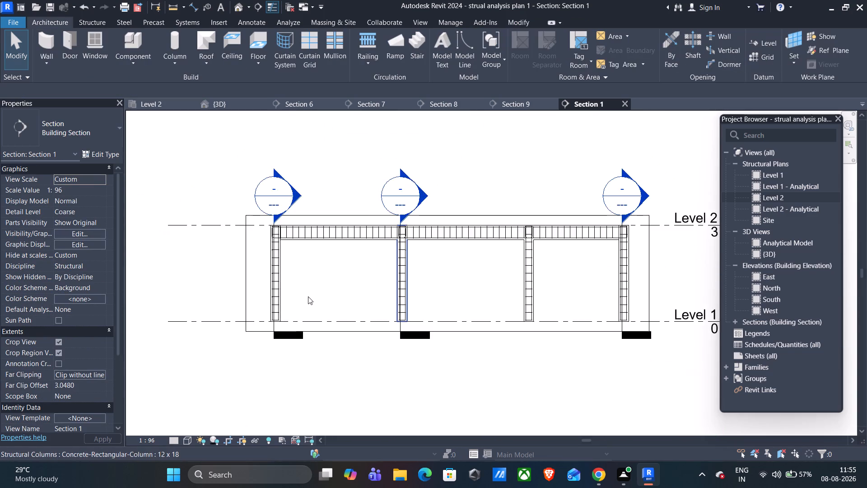
scroll(307, 293, "up", 5)
middle_click_drag(360, 225, 339, 297)
scroll(336, 296, "down", 2)
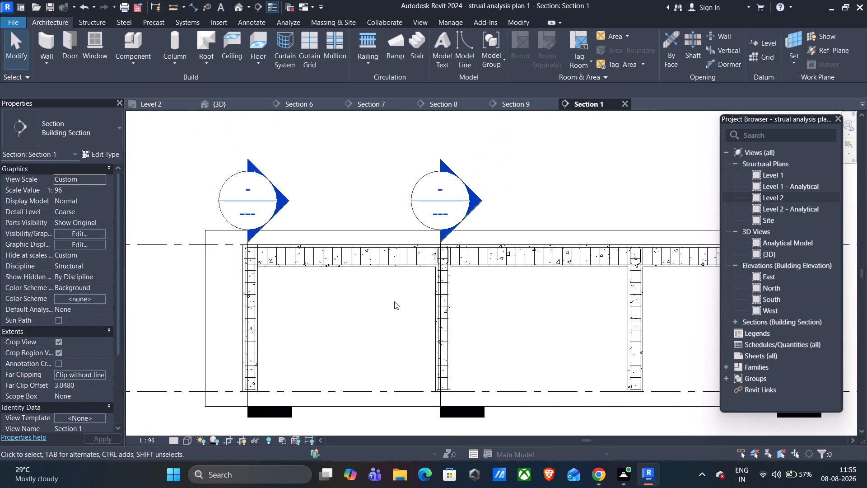
Return to the Level 2 plan and open Section 3, which runs along the leftmost vertical beam line.
left_click(164, 100)
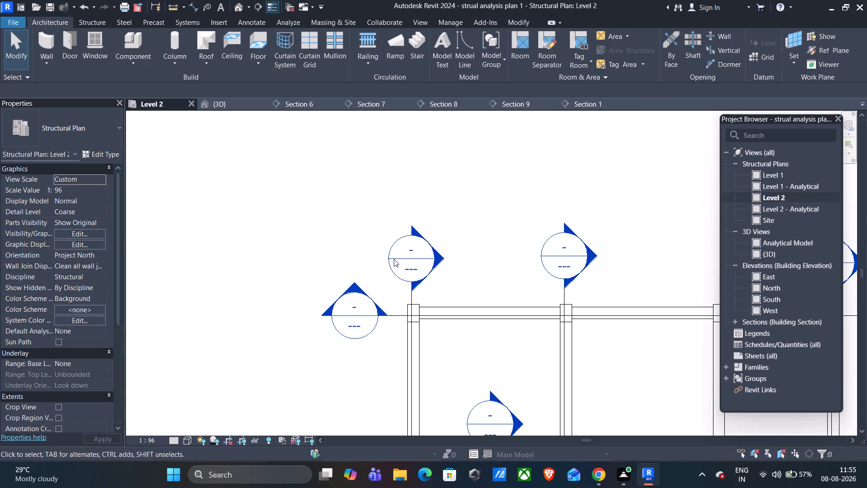
double_click(418, 280)
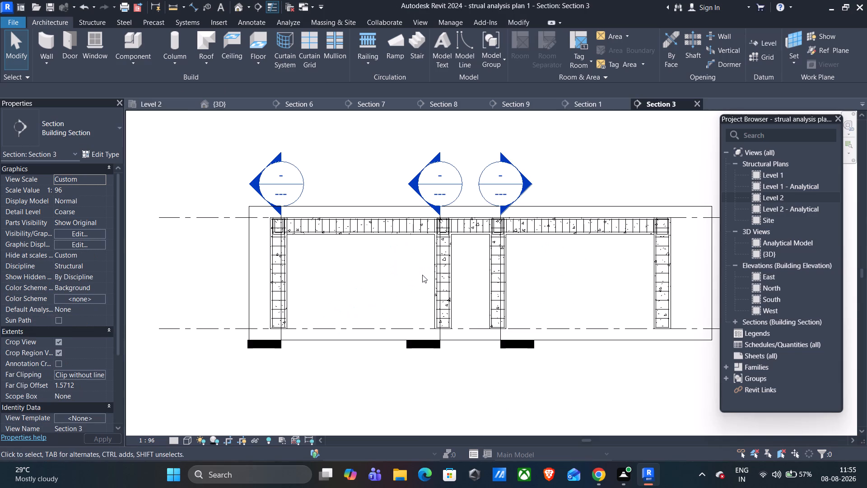
In Section 3, give the top and bottom 12mm dia bars of all three Level 2 beam spans Standard - 90 deg. hooks at start and end.
scroll(359, 242, "up", 10)
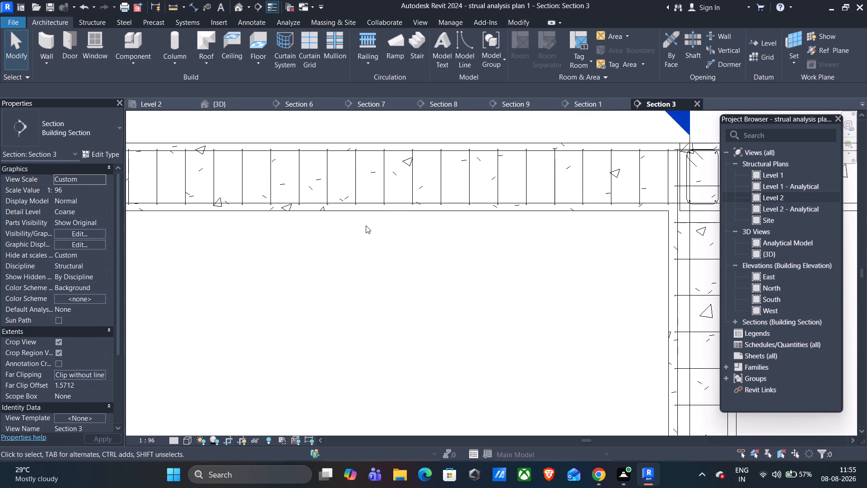
middle_click_drag(390, 230, 353, 284)
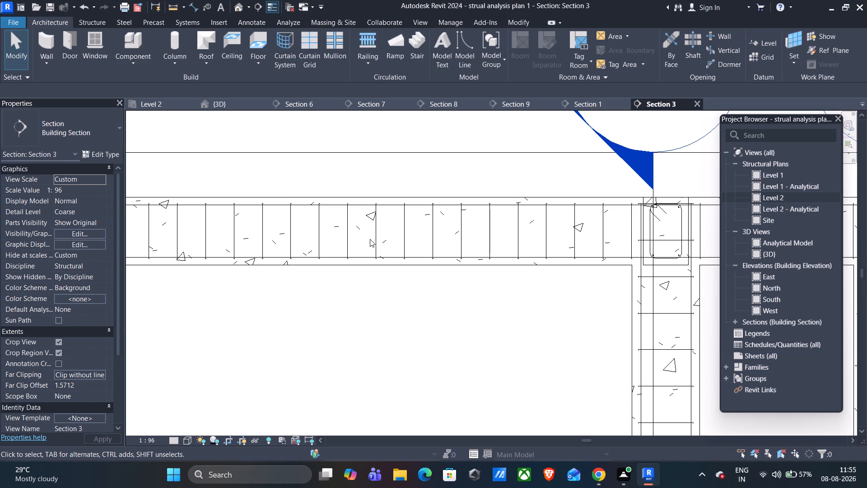
scroll(372, 244, "up", 6)
left_click(355, 271)
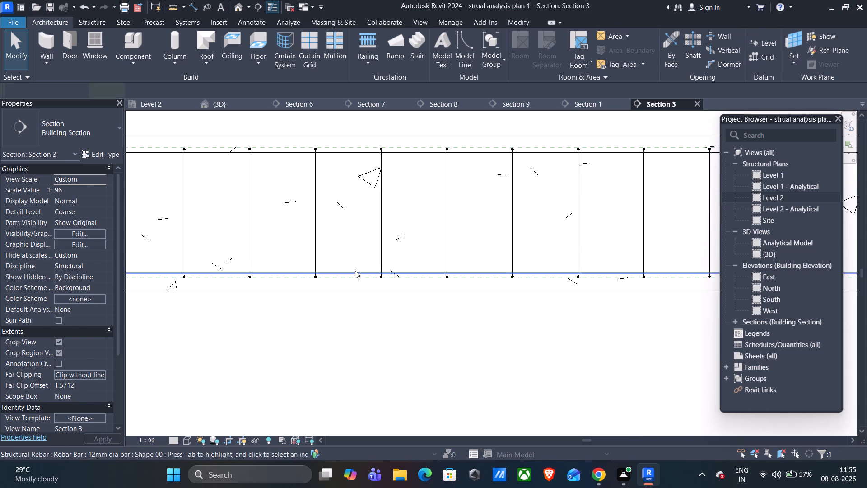
left_click(360, 152, "ctrl")
scroll(355, 186, "down", 2)
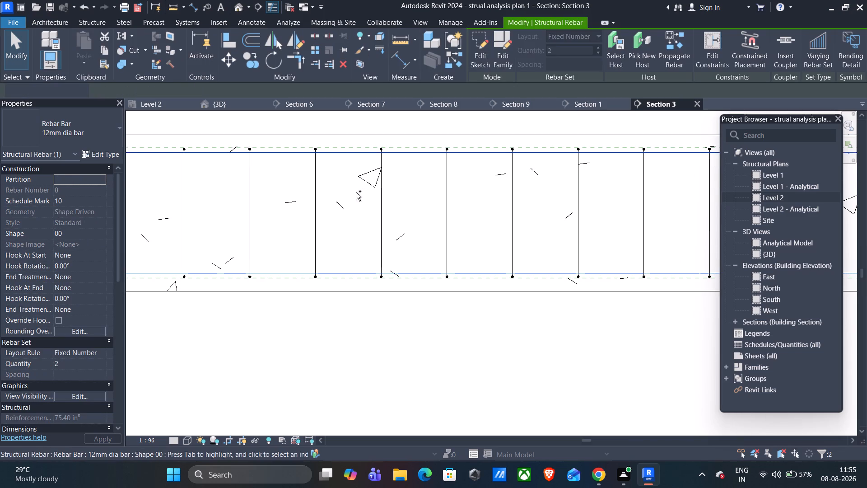
scroll(356, 192, "down", 10)
middle_click_drag(485, 287, 294, 313)
scroll(294, 313, "up", 12)
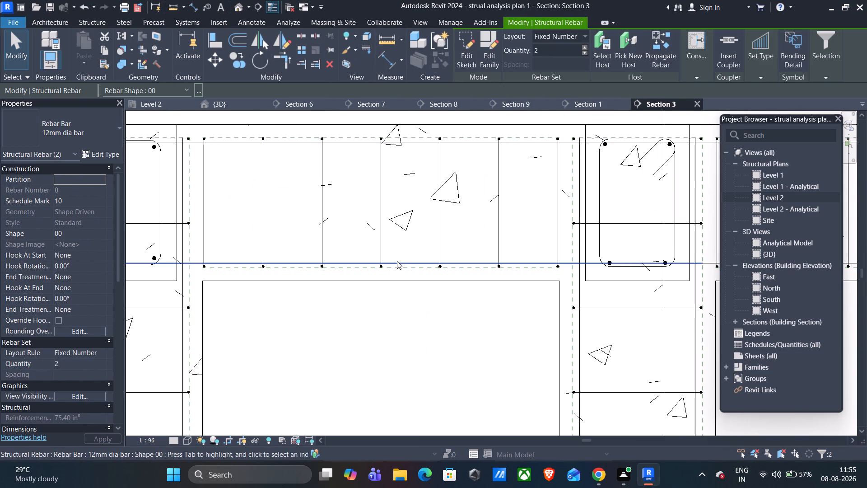
left_click(397, 261)
scroll(389, 266, "down", 5)
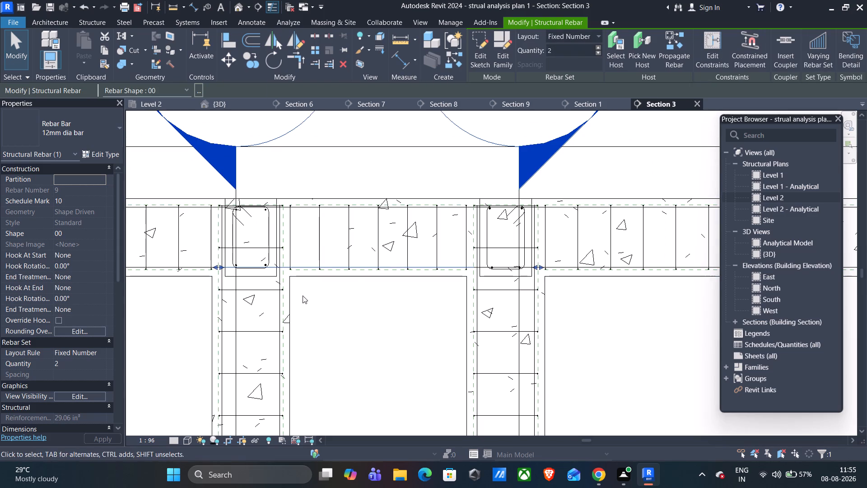
left_click(199, 266, "ctrl")
left_click(198, 210, "ctrl")
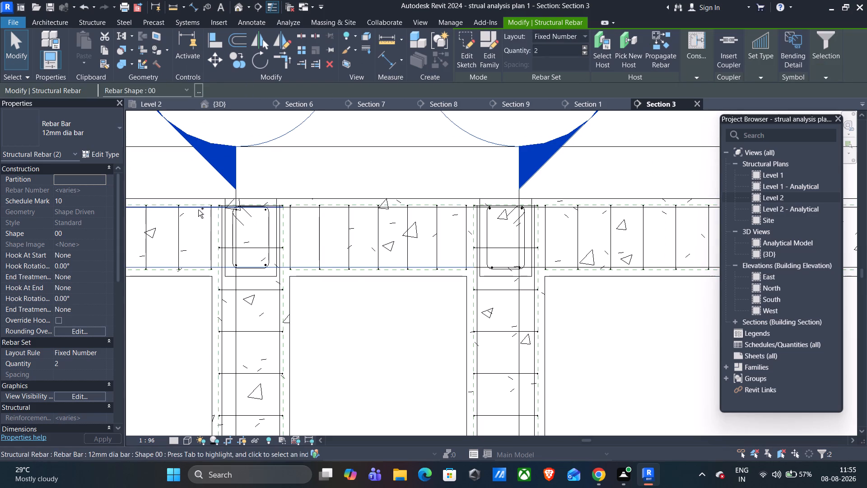
left_click(328, 209, "ctrl")
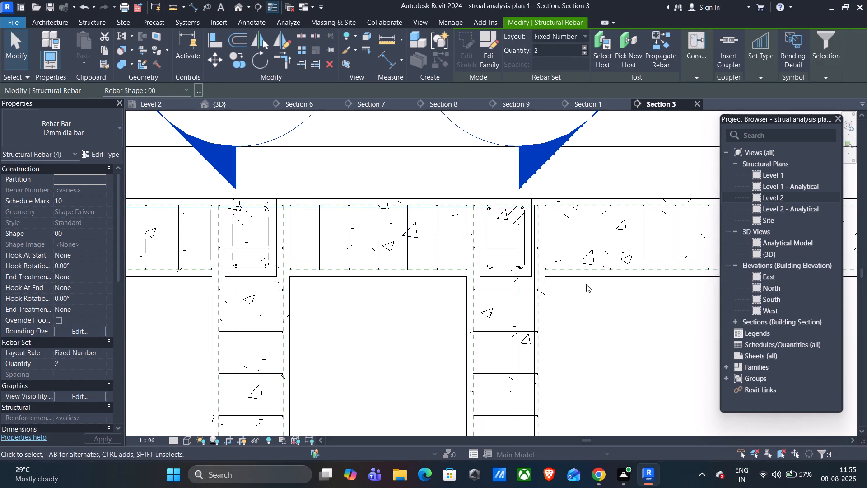
scroll(587, 284, "up", 10)
left_click(516, 213, "ctrl")
scroll(503, 197, "down", 5)
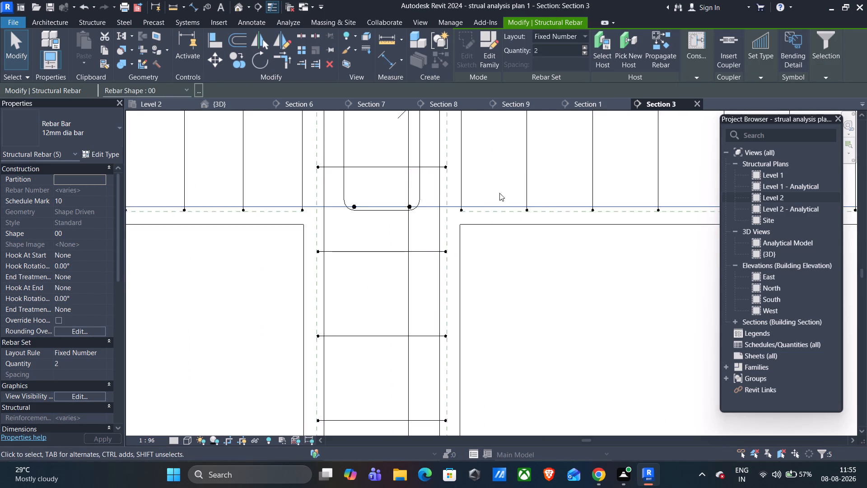
scroll(499, 193, "down", 3)
middle_click_drag(489, 171, 433, 280)
scroll(443, 264, "up", 12)
middle_click_drag(431, 179, 411, 288)
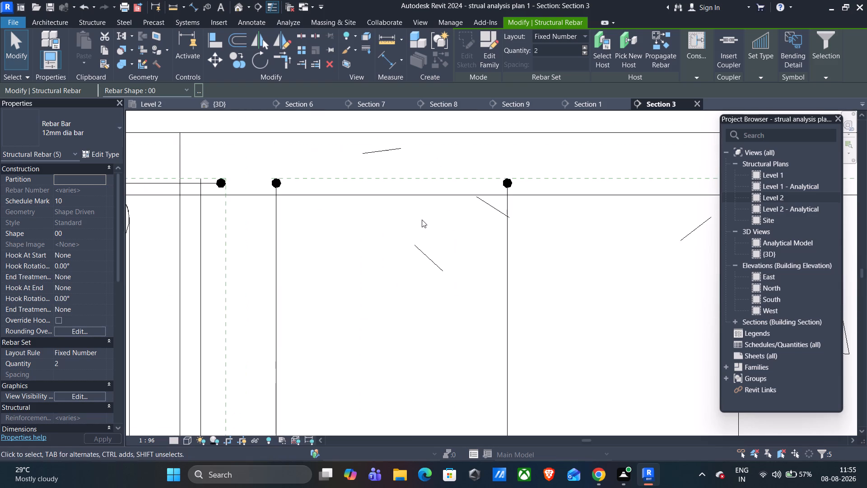
left_click(426, 192, "ctrl")
scroll(425, 216, "down", 17)
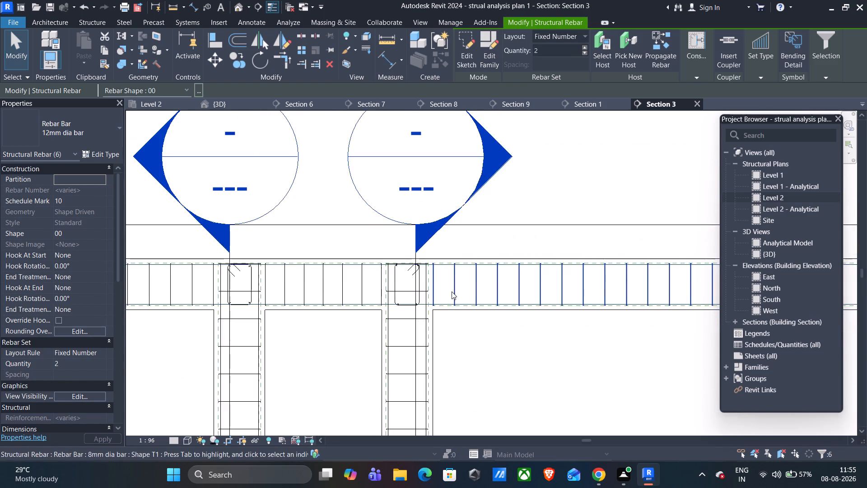
scroll(452, 291, "down", 6)
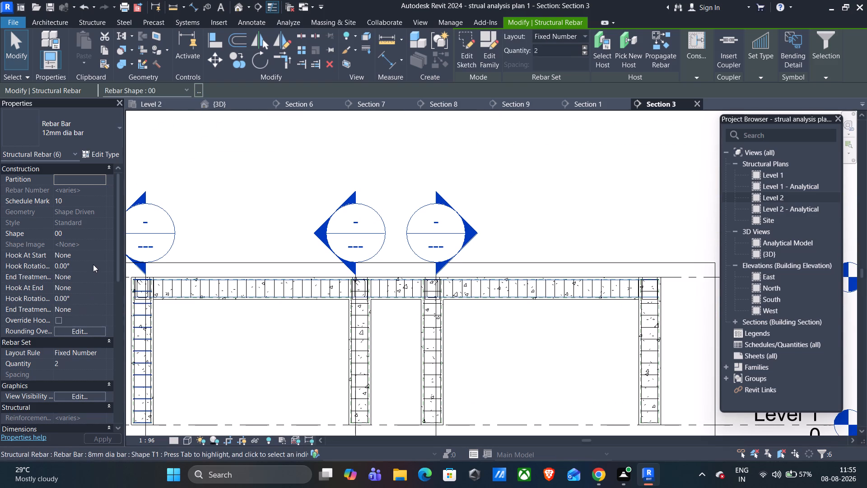
left_click(98, 253)
left_click(102, 272)
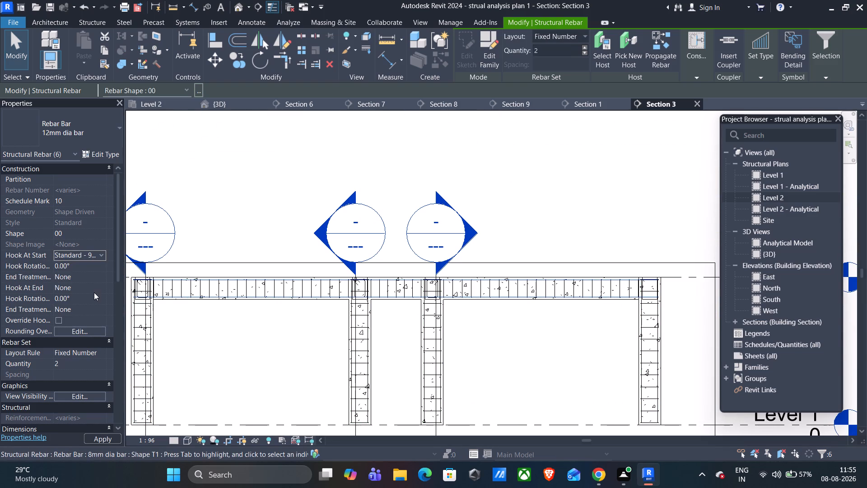
left_click(98, 285)
left_click(98, 308)
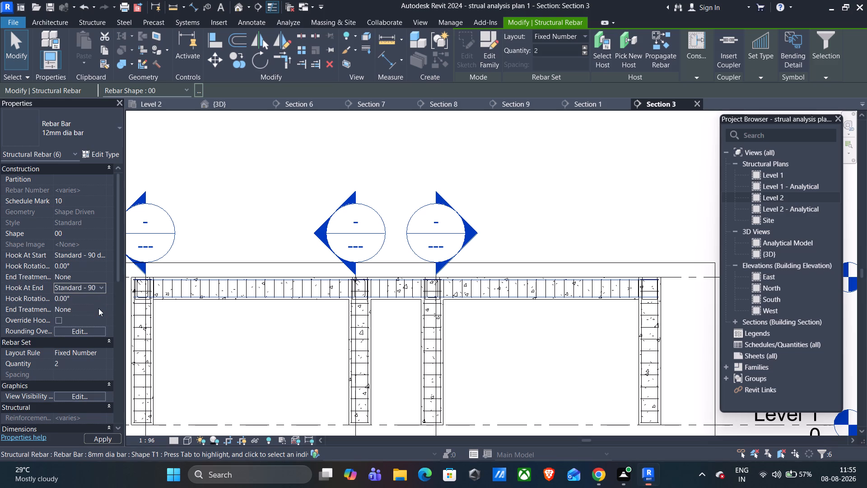
key("Escape")
scroll(245, 339, "down", 1)
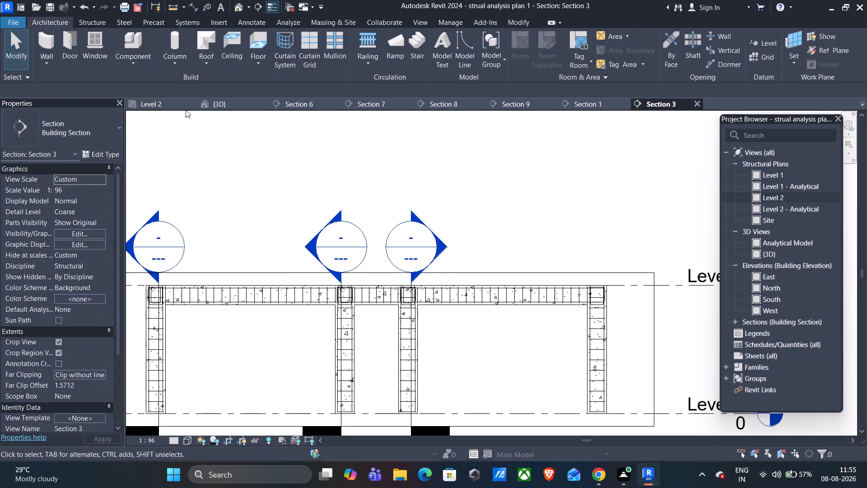
Return to the Level 2 plan and open Section 4, which cuts along the short vertical beam between the two horizontal beams in the leftmost bay.
left_click(162, 108)
middle_click_drag(482, 346, 306, 253)
scroll(433, 276, "down", 3)
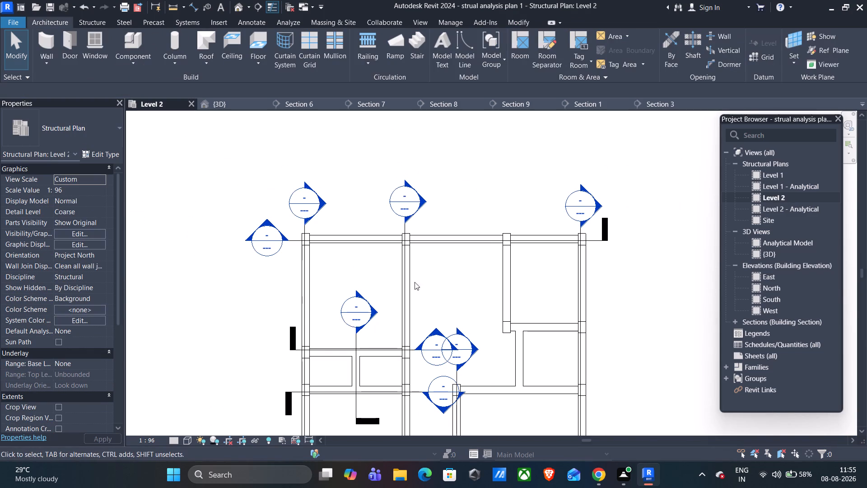
middle_click_drag(332, 309, 352, 253)
scroll(345, 257, "up", 3)
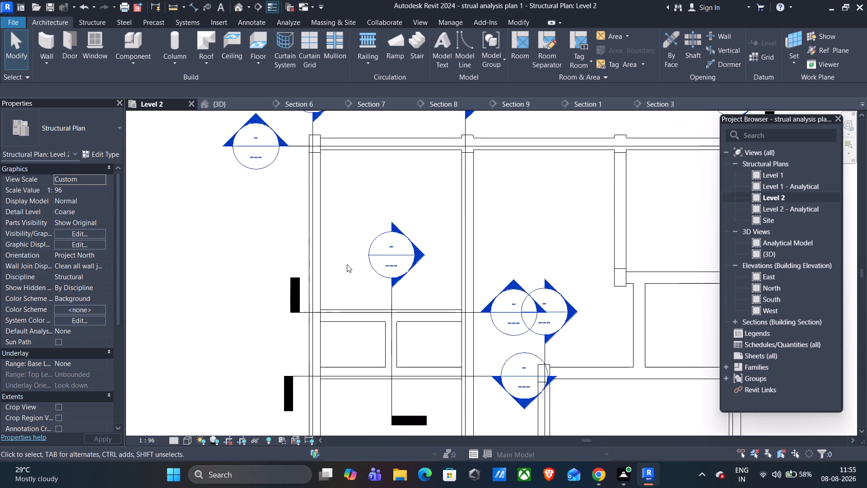
scroll(347, 264, "up", 2)
double_click(434, 261)
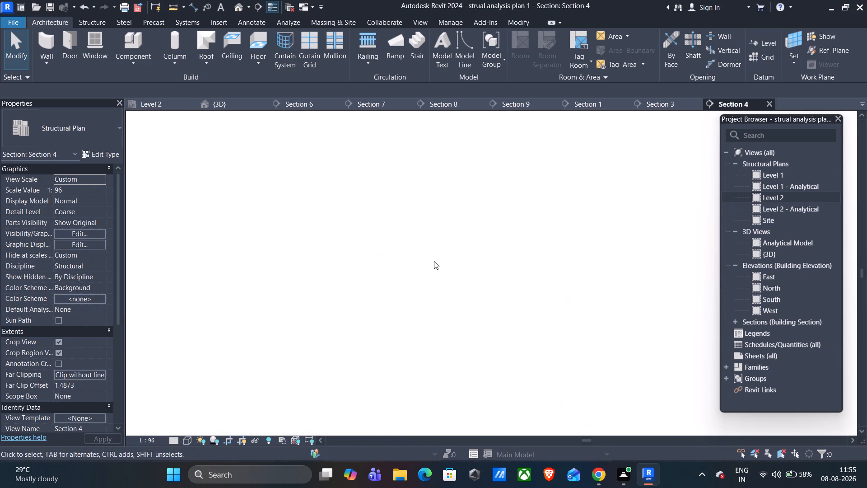
In Section 4, give the short beam's top and bottom 12mm dia bars Standard - 90 deg. hooks at start and end.
scroll(426, 268, "up", 11)
middle_click_drag(529, 241, 530, 255)
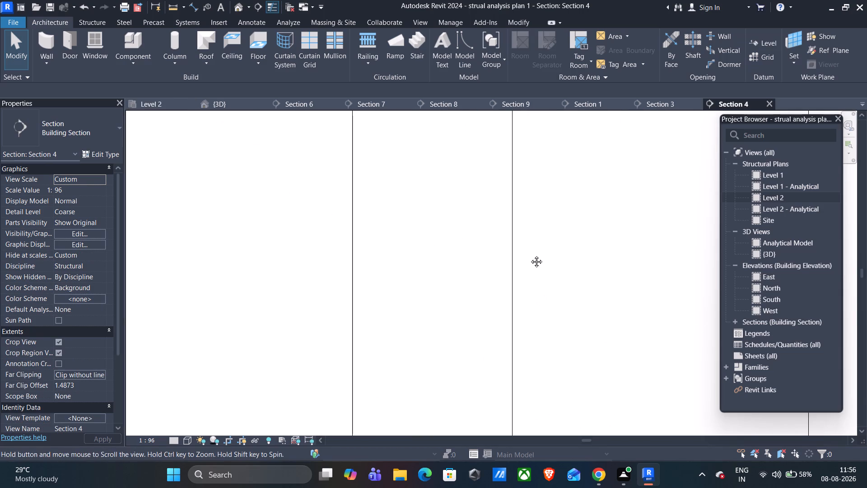
middle_click_drag(530, 255, 368, 403)
left_click(456, 255)
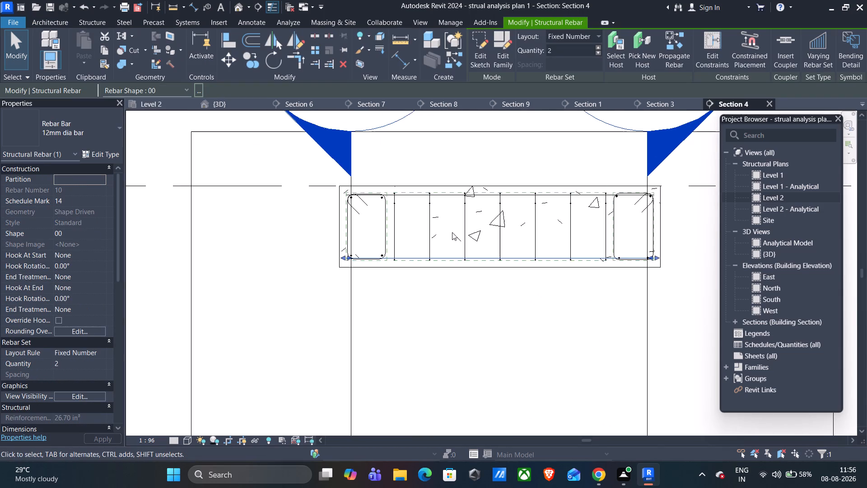
left_click(449, 197, "ctrl")
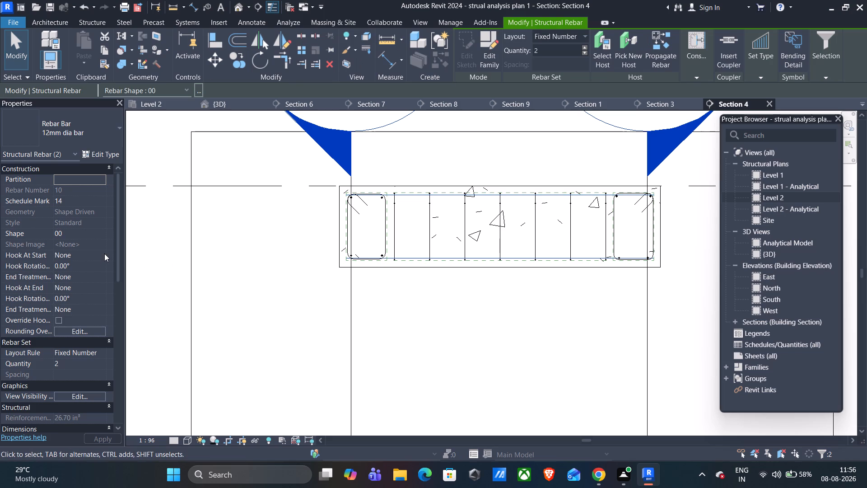
left_click(107, 251)
left_click(100, 256)
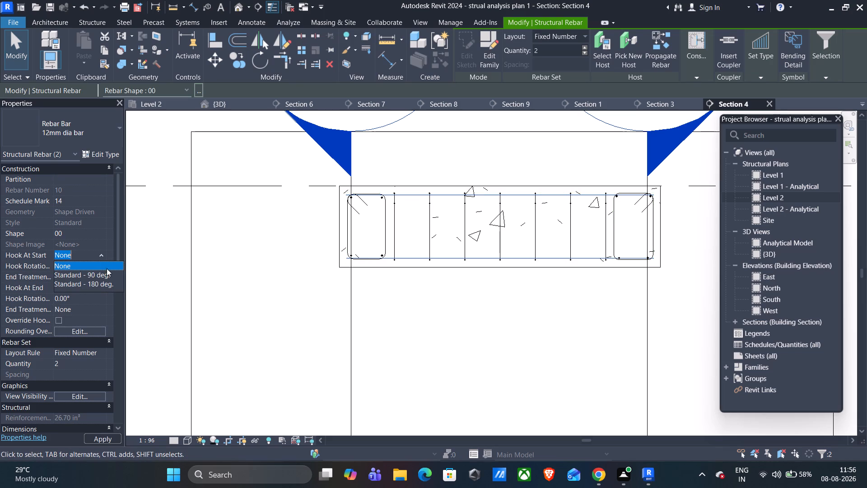
left_click(107, 275)
left_click(96, 288)
left_click(102, 286)
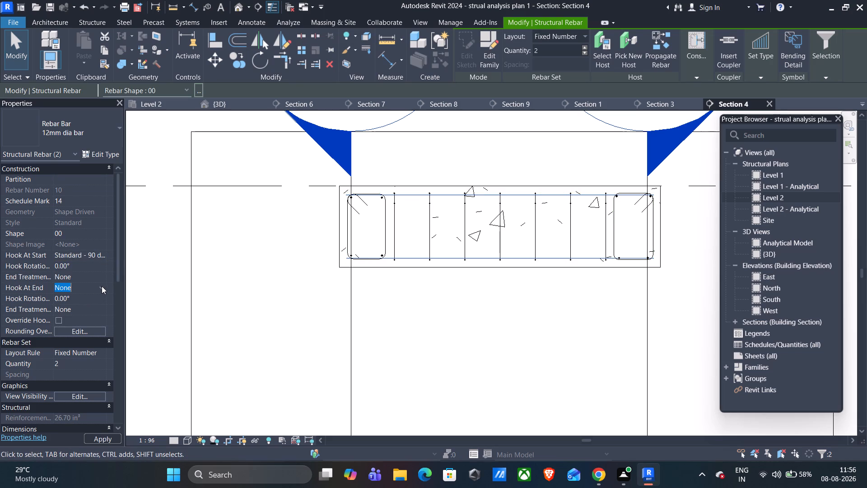
left_click(101, 305)
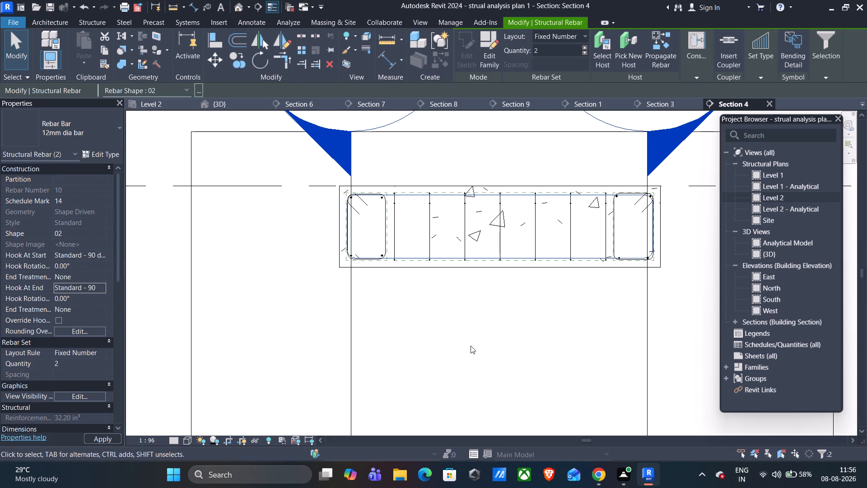
key("Escape")
scroll(466, 342, "down", 6)
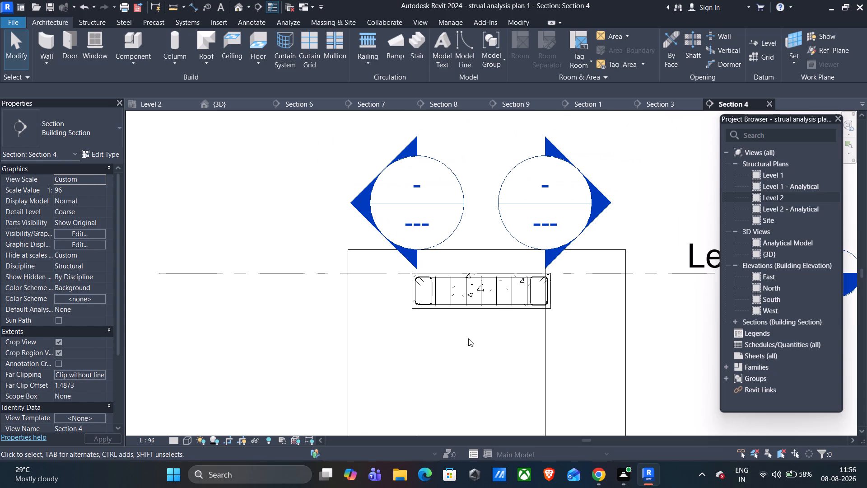
Reopen the Level 2 structural plan and open Section 2, which runs along the rightmost vertical beam line.
left_click(191, 102)
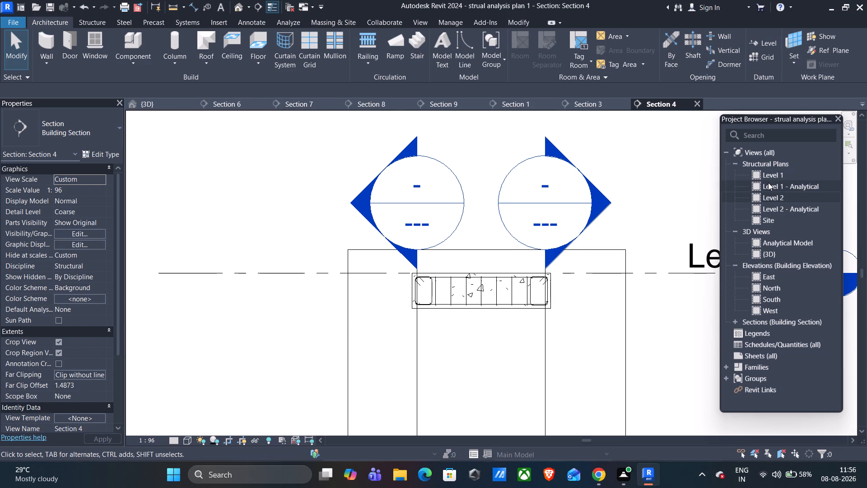
double_click(791, 196)
scroll(455, 271, "up", 3)
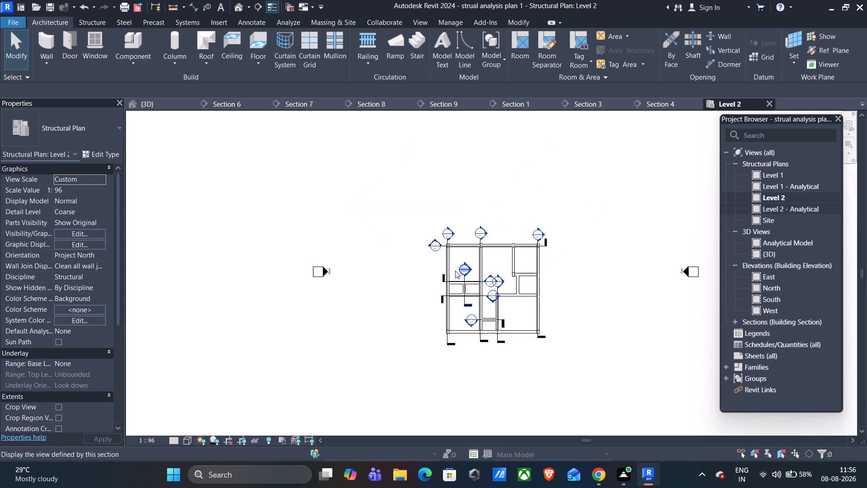
scroll(455, 271, "up", 1)
scroll(598, 260, "up", 4)
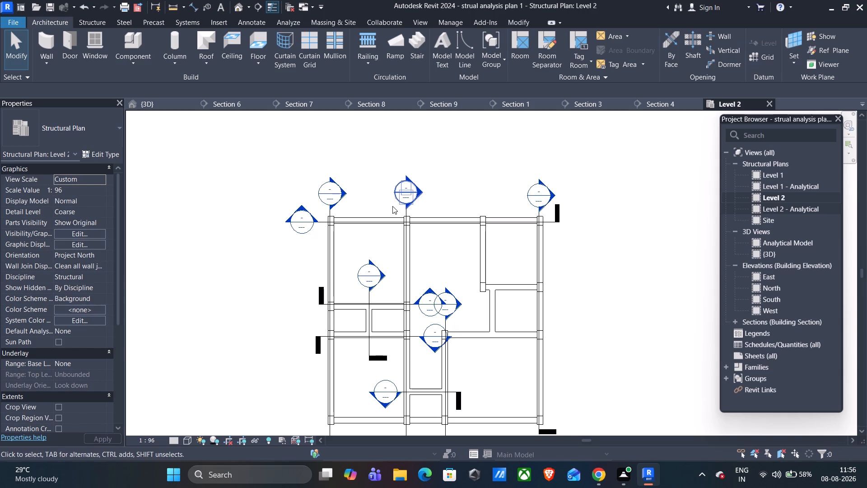
left_click(539, 197)
left_click(539, 197)
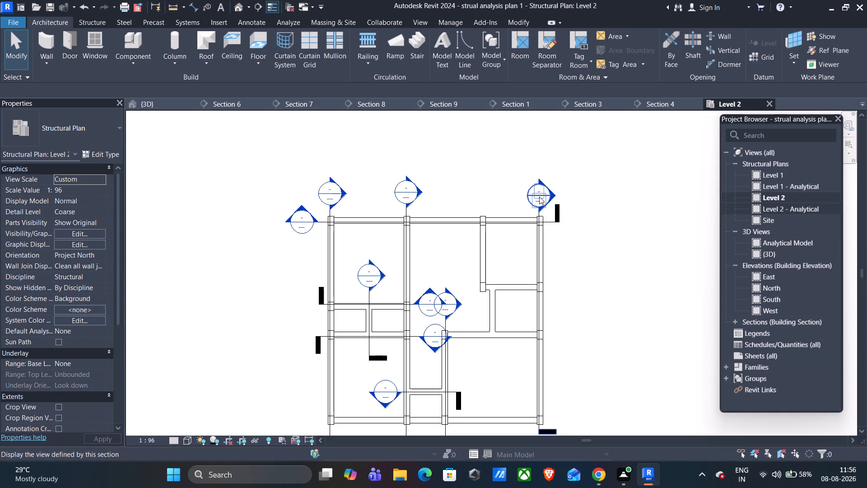
double_click(539, 197)
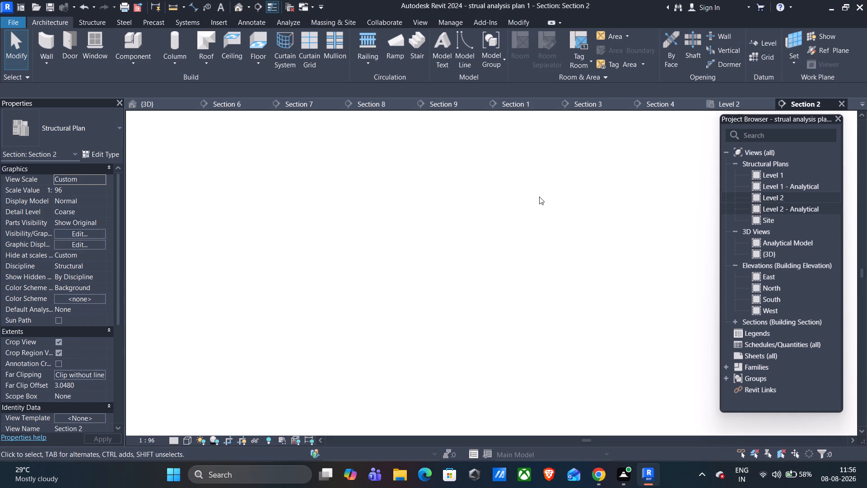
In Section 2, give the top and bottom 12mm dia bars of all three Level 2 beam spans Standard - 90 deg. hooks at start and end.
scroll(329, 277, "up", 7)
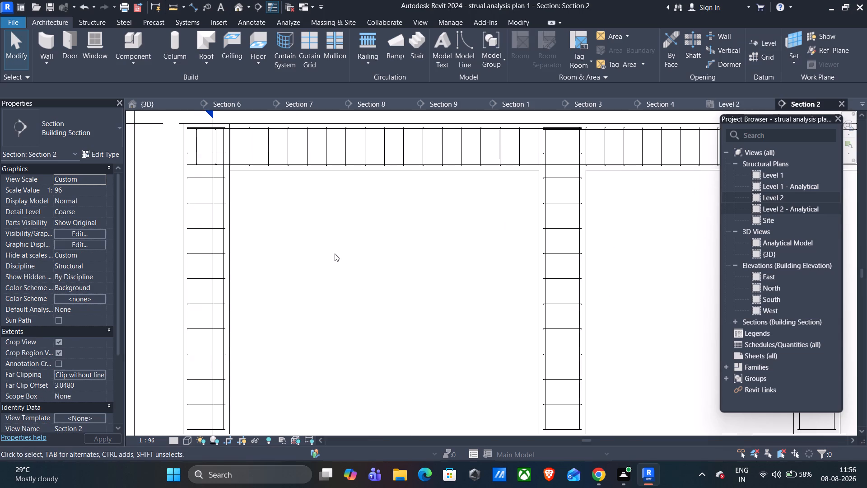
middle_click_drag(342, 227, 337, 286)
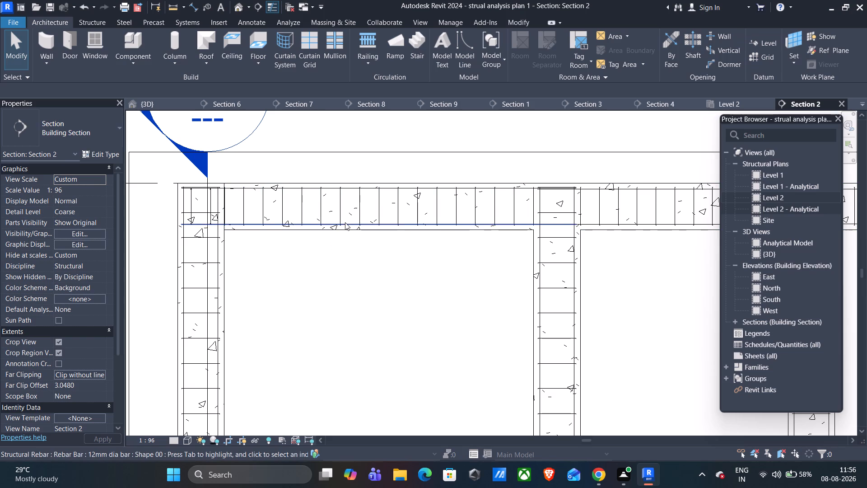
left_click(345, 222)
left_click(352, 189, "ctrl")
scroll(638, 263, "down", 4)
middle_click_drag(635, 263, 421, 329)
scroll(468, 314, "up", 9)
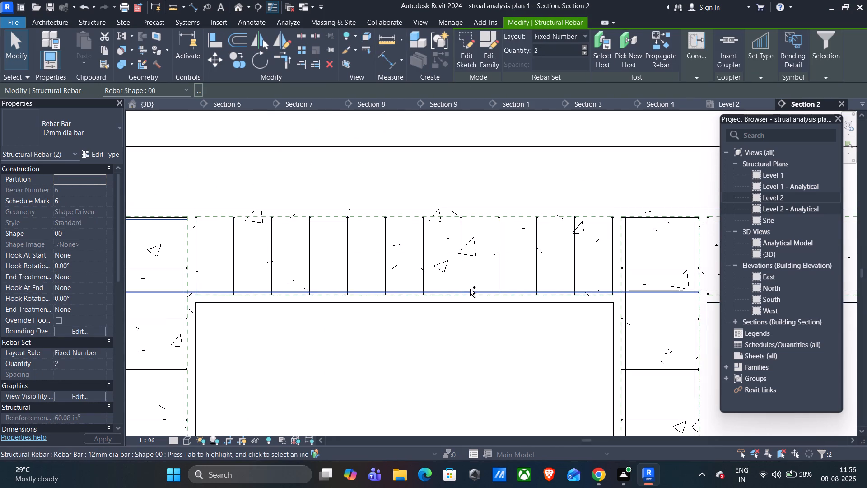
left_click(470, 289, "ctrl")
left_click(485, 220, "ctrl")
scroll(499, 339, "down", 3)
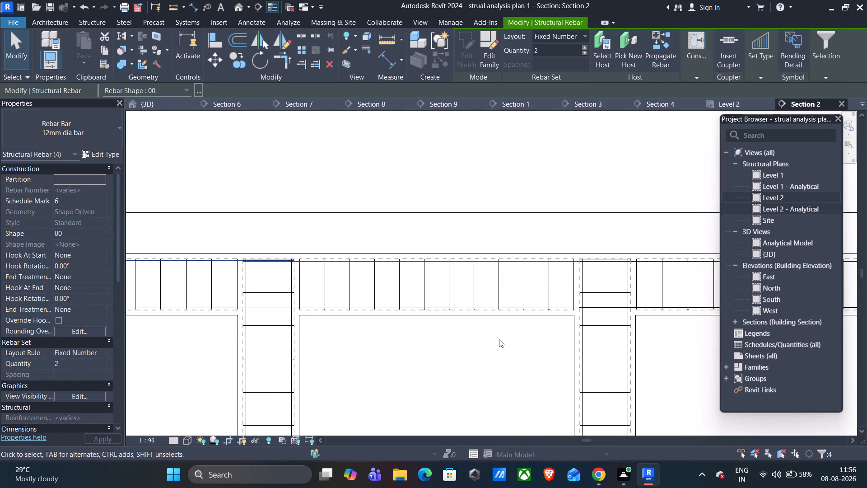
scroll(499, 339, "down", 1)
middle_click_drag(703, 338, 433, 345)
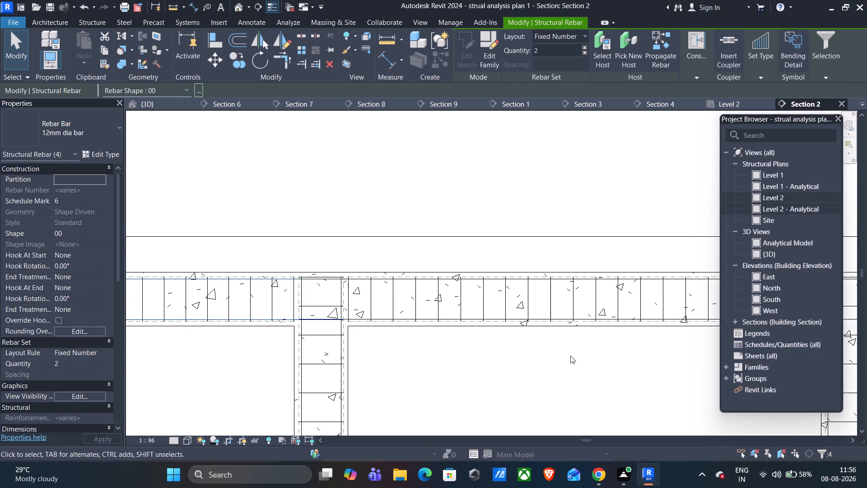
middle_click_drag(577, 356, 529, 330)
scroll(560, 292, "up", 10)
left_click(566, 298, "ctrl")
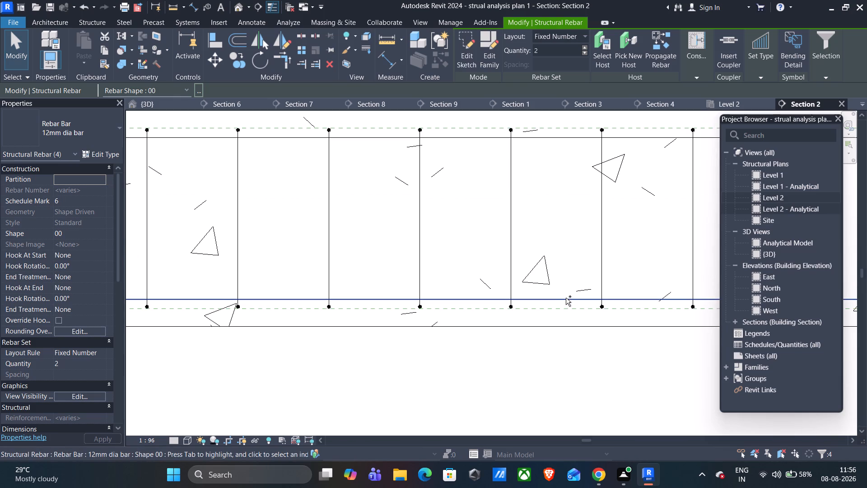
left_click(561, 134, "ctrl")
scroll(541, 269, "down", 4)
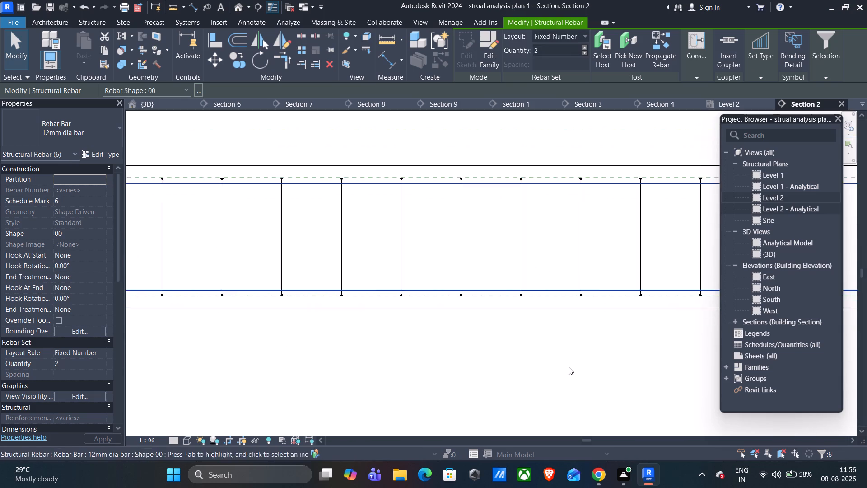
scroll(569, 367, "down", 10)
middle_click_drag(581, 372, 471, 326)
middle_click_drag(445, 358, 563, 321)
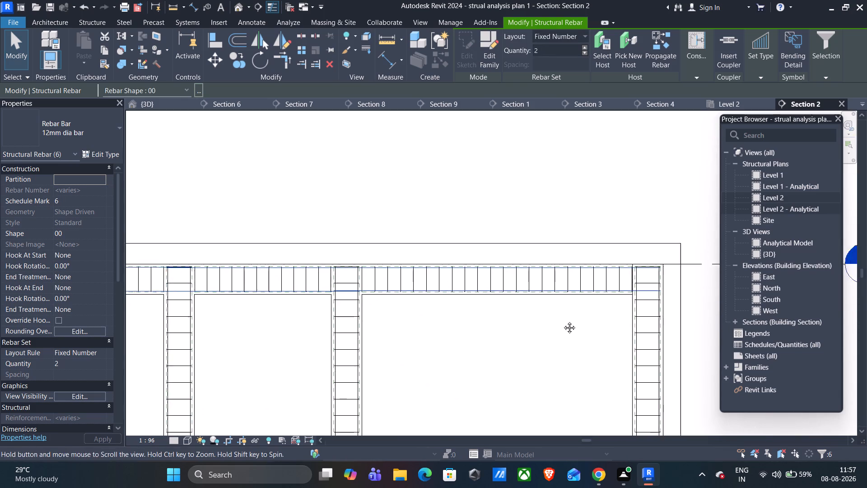
middle_click_drag(563, 321, 596, 315)
left_click(96, 256)
left_click(98, 256)
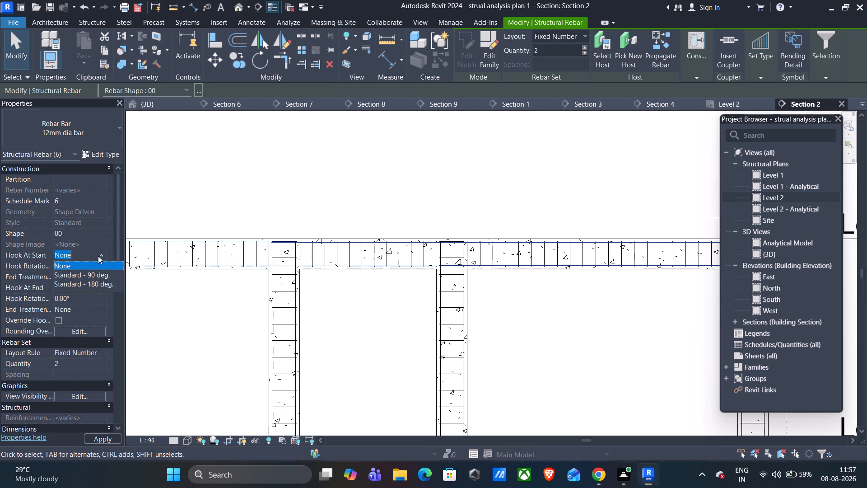
left_click(98, 273)
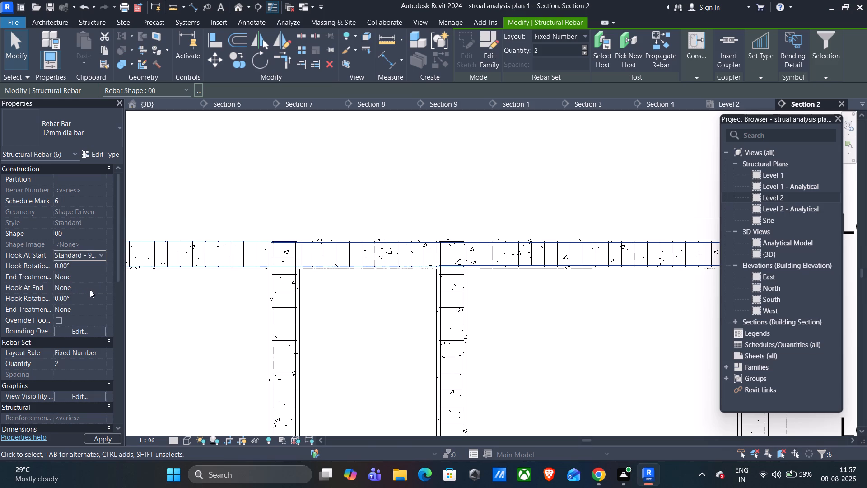
left_click(91, 290)
left_click(99, 291)
left_click(98, 309)
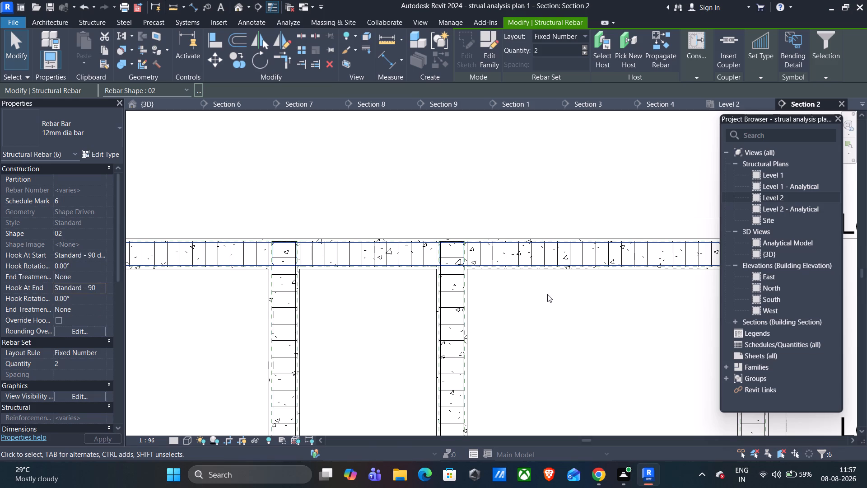
key("Escape")
Switch to the 3D view, then place the Level 2 structural plan first among the open views, ahead of {3D}.
left_click(154, 105)
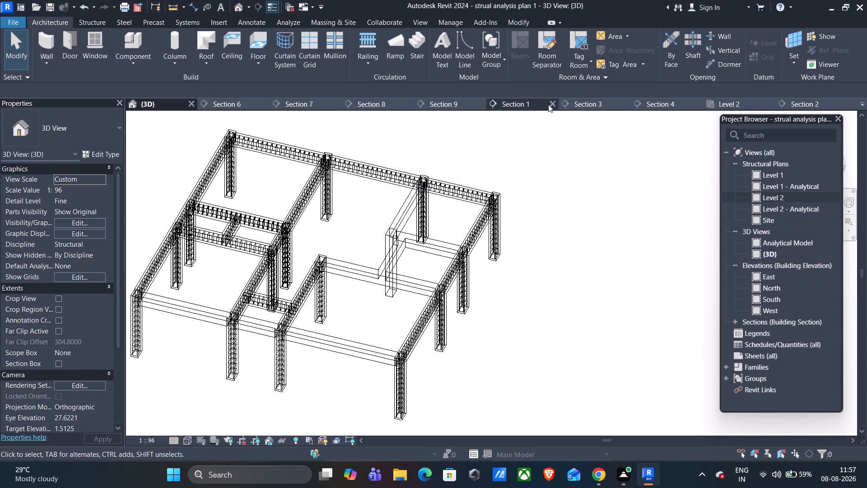
left_click_drag(740, 101, 289, 100)
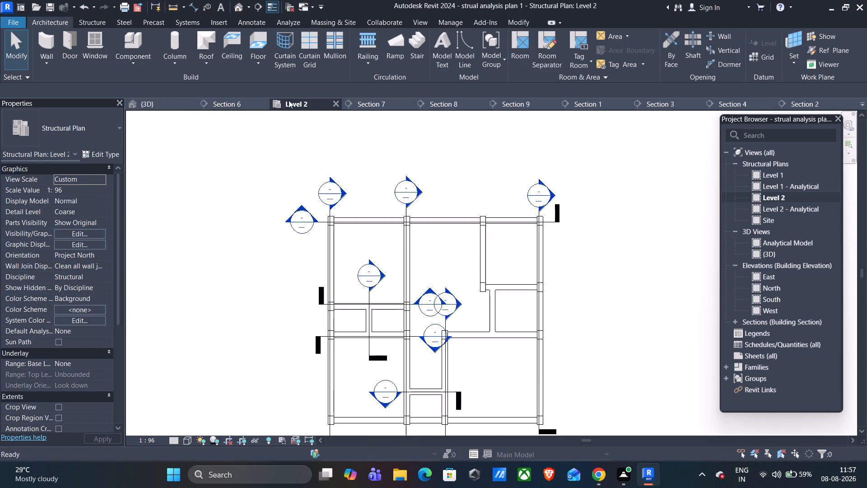
left_click_drag(289, 100, 217, 97)
scroll(694, 179, "down", 4)
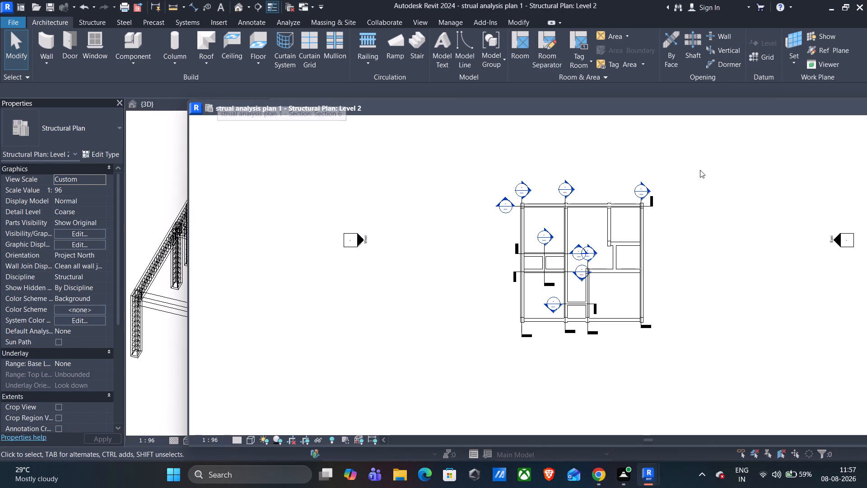
middle_click_drag(702, 168, 509, 180)
left_click_drag(426, 109, 353, 185)
left_click_drag(200, 180, 200, 180)
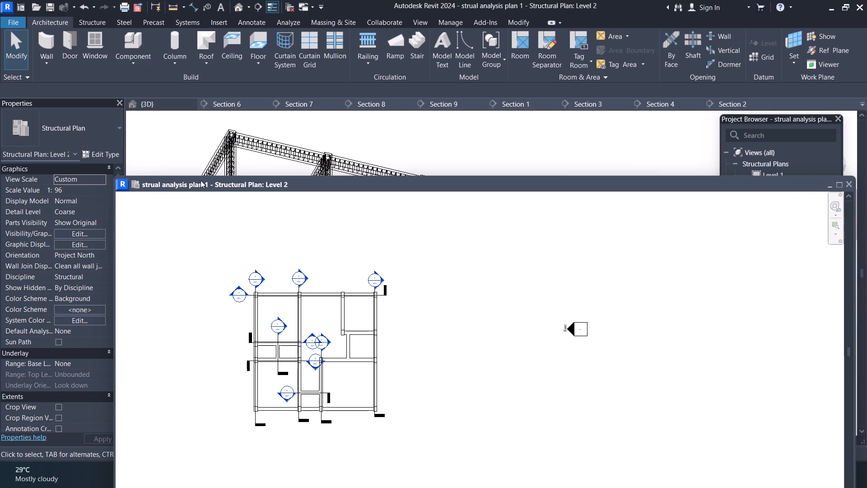
left_click_drag(200, 180, 244, 99)
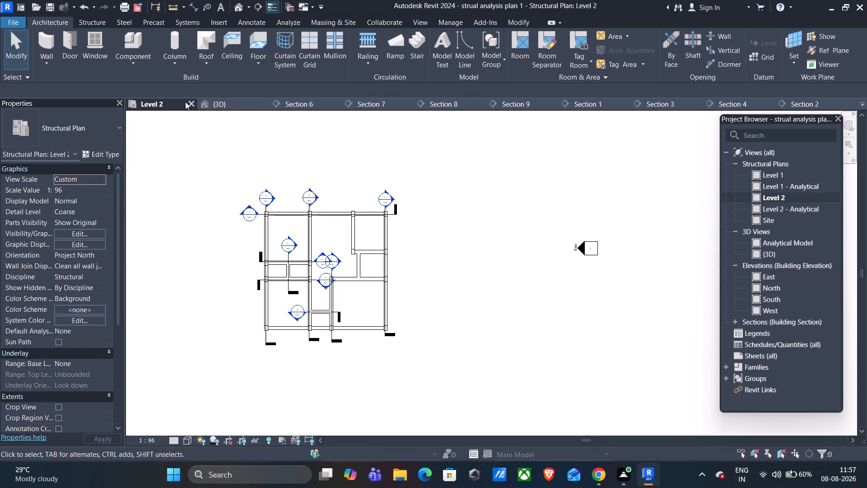
Review the section marks on the Level 2 plan, then reopen Section 2 and inspect its beam bars.
scroll(281, 206, "up", 4)
middle_click_drag(256, 228, 290, 194)
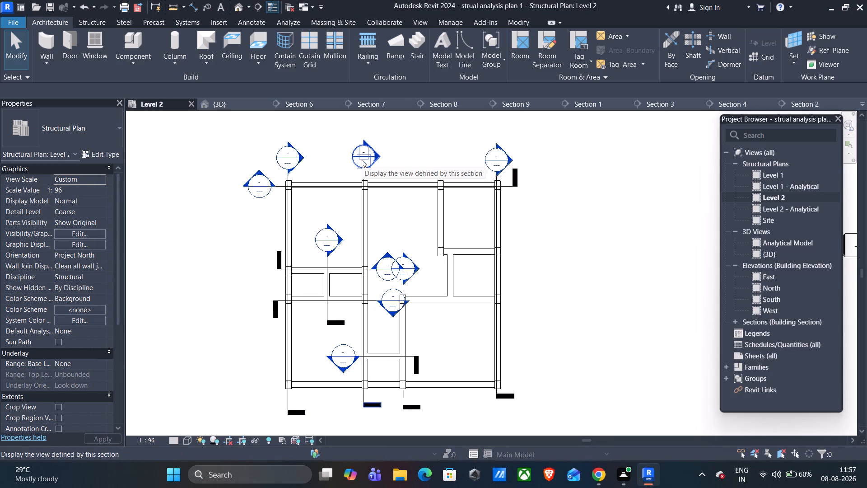
scroll(769, 303, "down", 3)
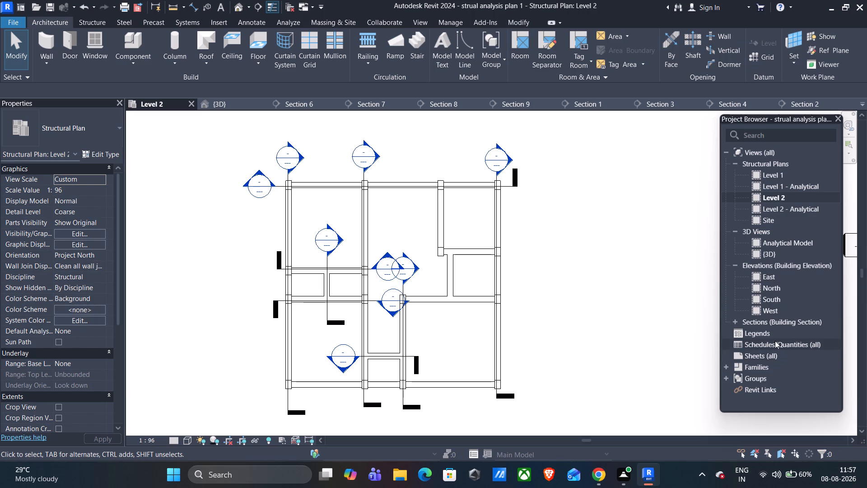
left_click(774, 323)
double_click(774, 322)
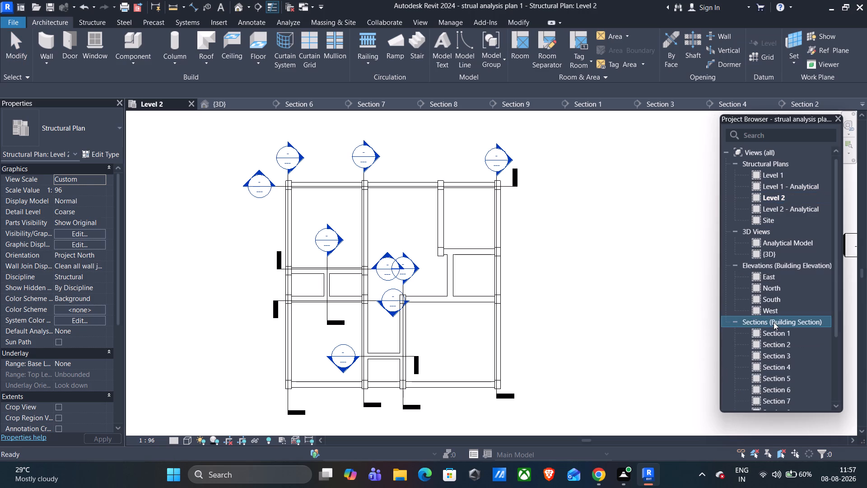
double_click(775, 345)
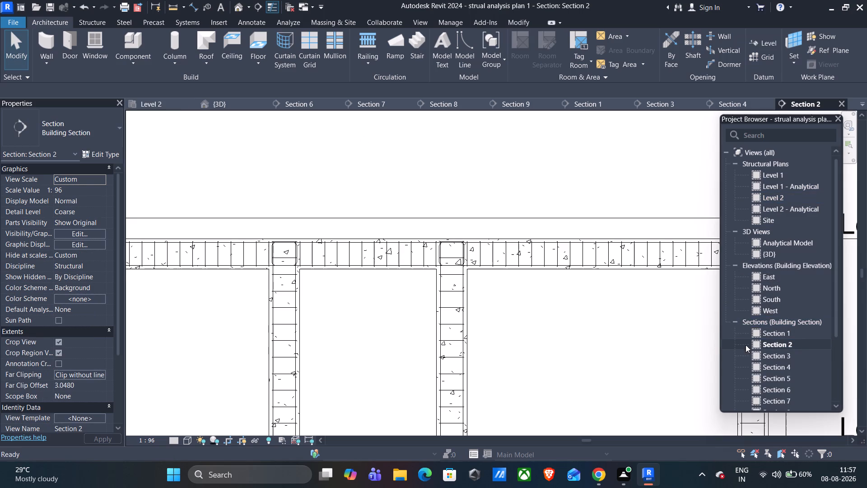
scroll(209, 319, "down", 2)
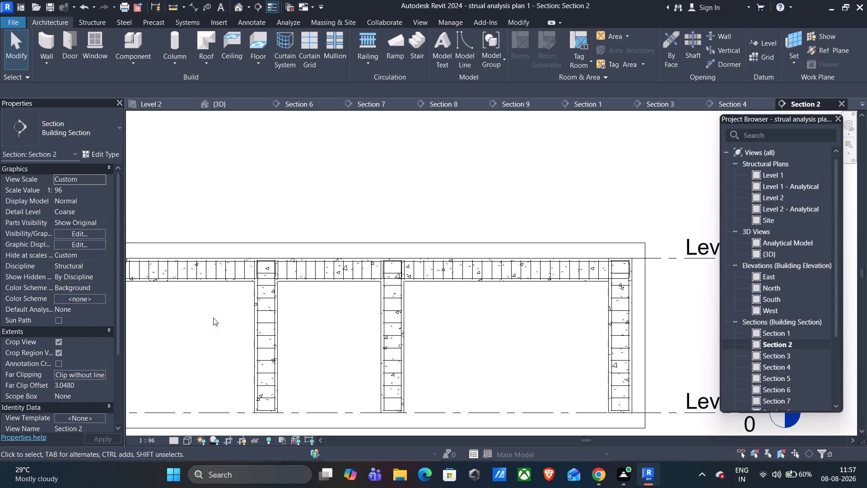
middle_click_drag(188, 321, 218, 321)
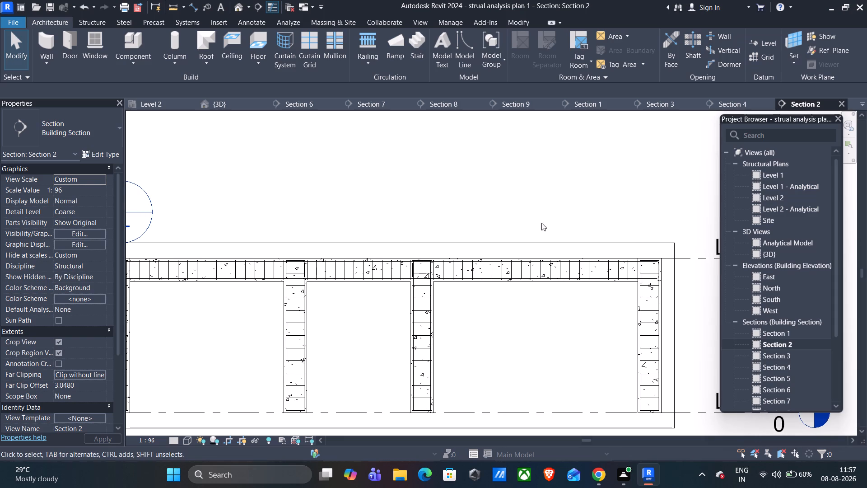
Open Section 5 and examine the reinforcement along its Level 2 beam and at the column junctions.
double_click(778, 377)
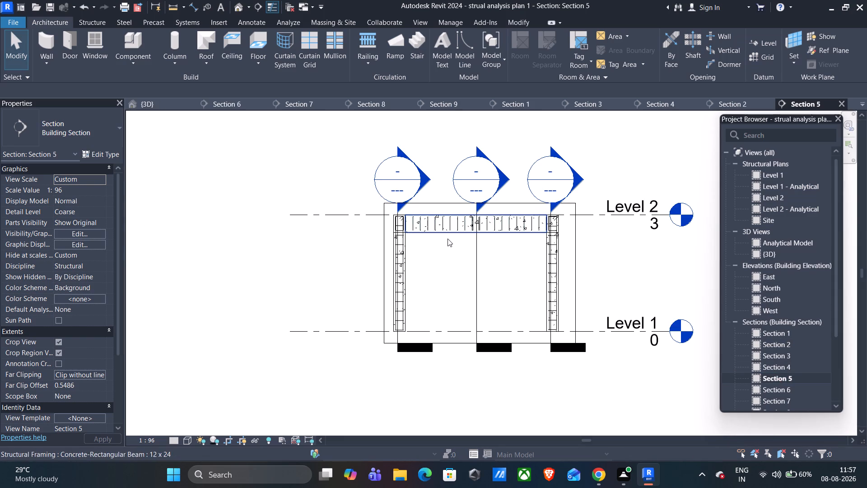
scroll(447, 239, "up", 11)
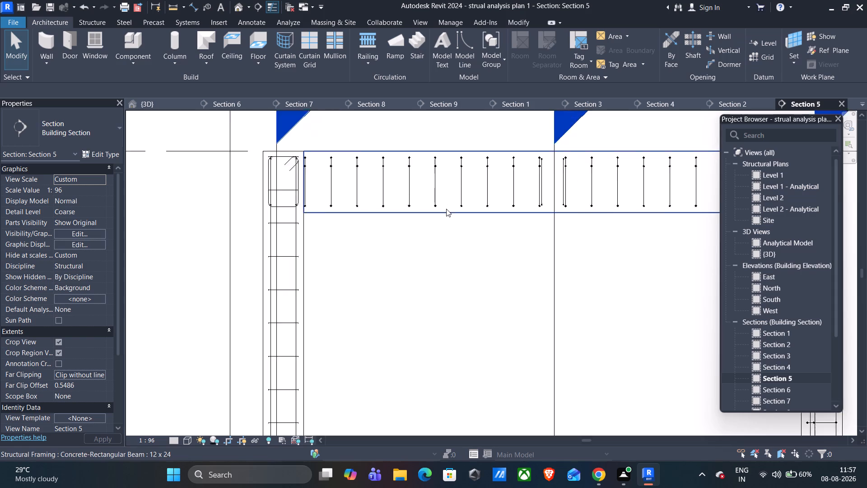
scroll(446, 209, "up", 1)
scroll(453, 219, "down", 3)
scroll(674, 256, "down", 2)
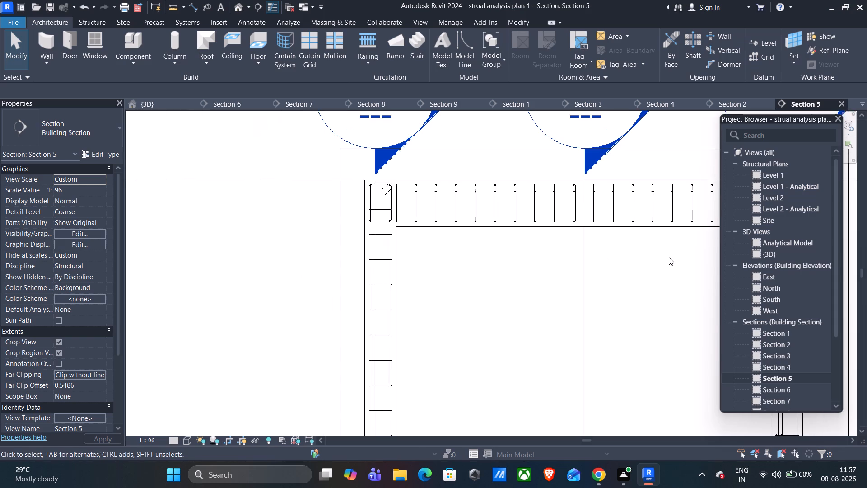
middle_click_drag(676, 263, 434, 278)
scroll(536, 271, "up", 6)
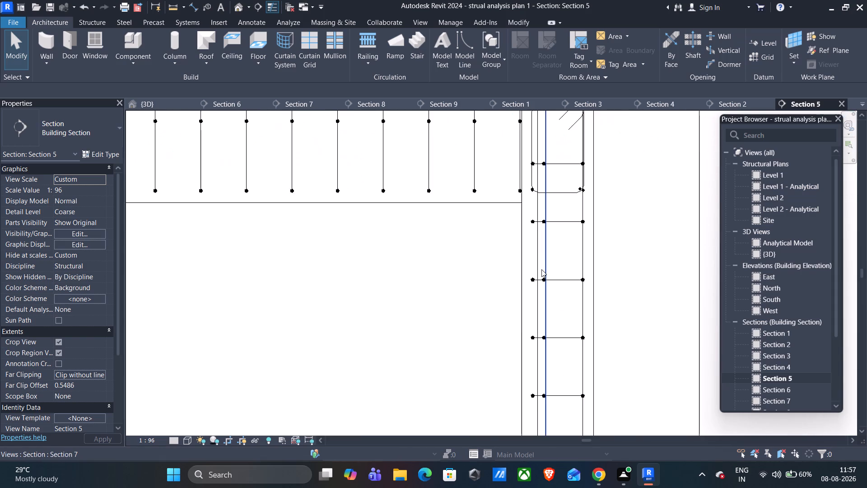
scroll(541, 269, "up", 3)
scroll(372, 250, "down", 5)
middle_click_drag(349, 244, 508, 298)
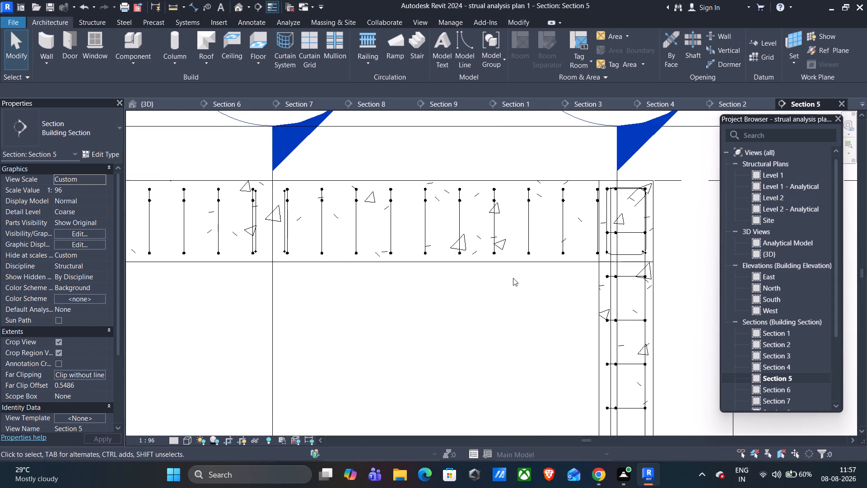
Delete the 16mm dia bar T1 stirrup set from the Level 2 beam in Section 5.
scroll(503, 230, "up", 7)
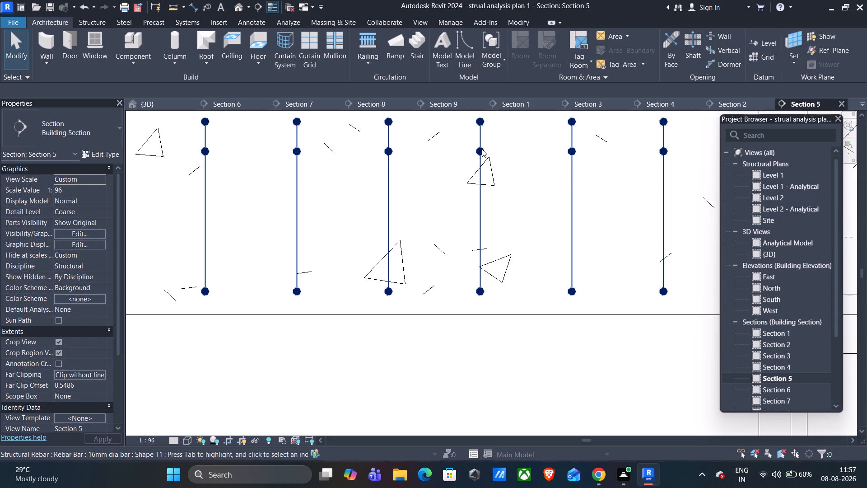
left_click(482, 150)
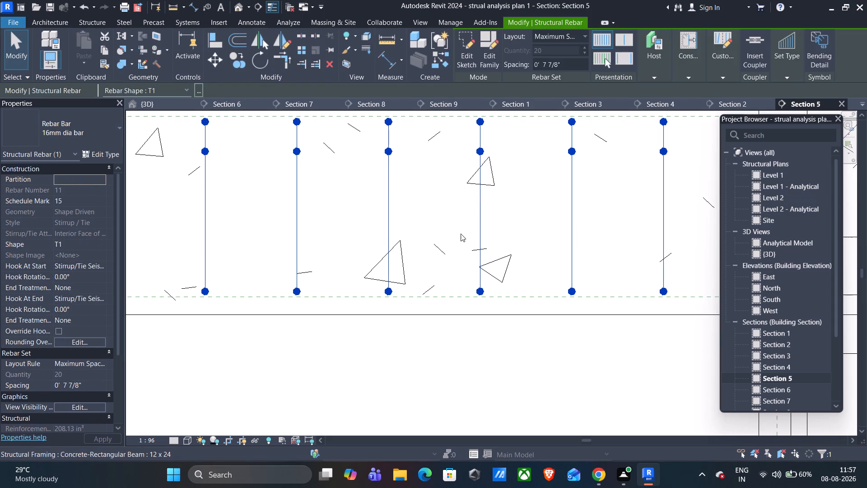
key("Escape")
left_click(387, 287)
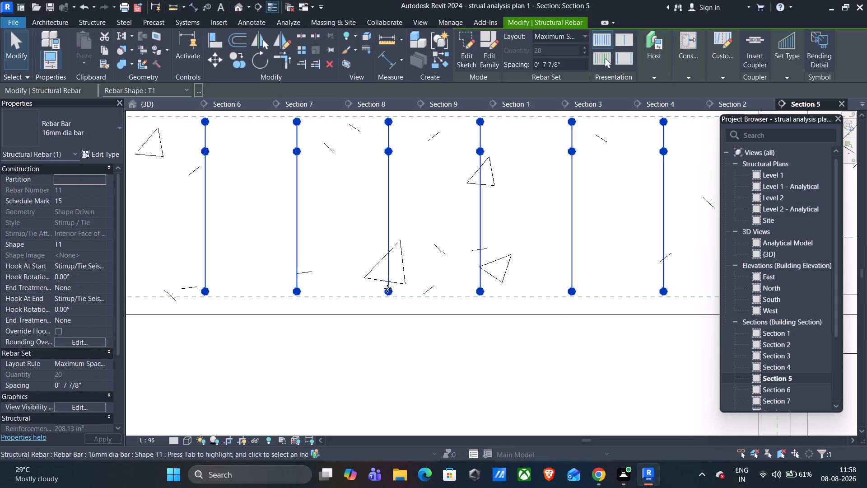
scroll(415, 302, "down", 3)
key("Escape")
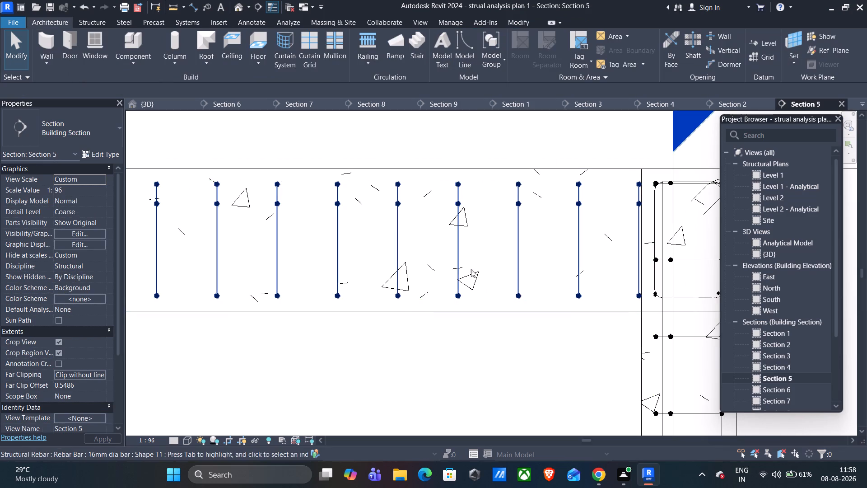
left_click(456, 271)
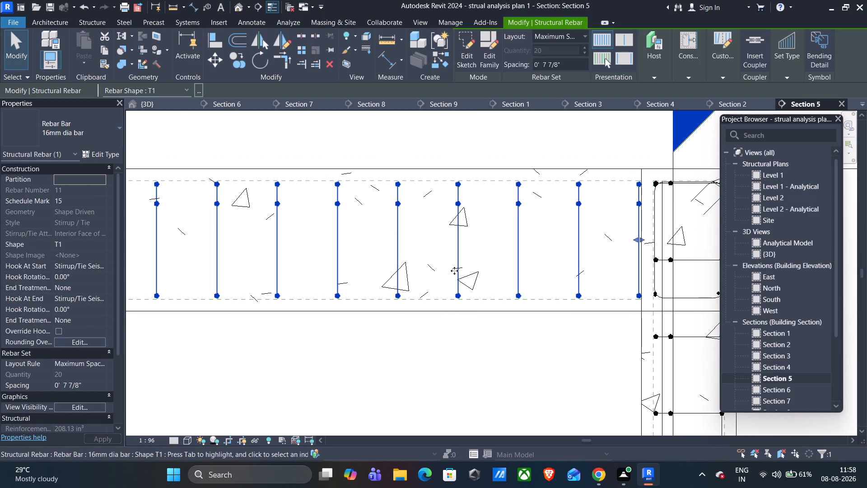
scroll(451, 309, "down", 1)
key("Delete")
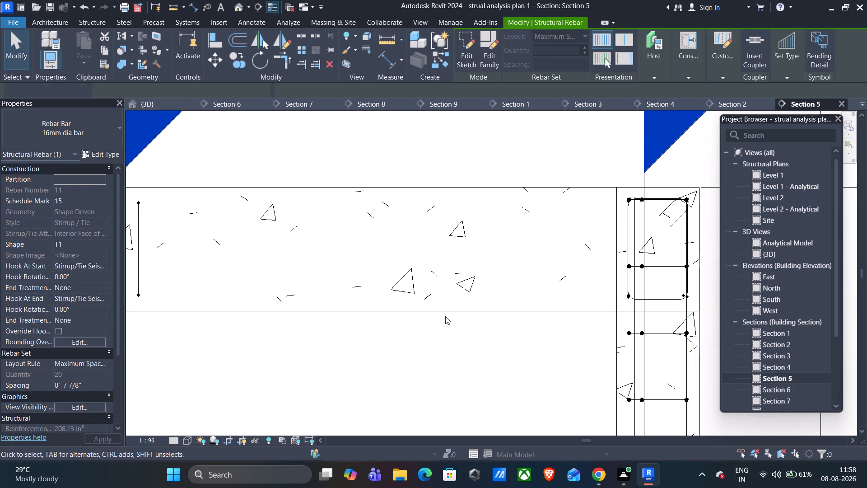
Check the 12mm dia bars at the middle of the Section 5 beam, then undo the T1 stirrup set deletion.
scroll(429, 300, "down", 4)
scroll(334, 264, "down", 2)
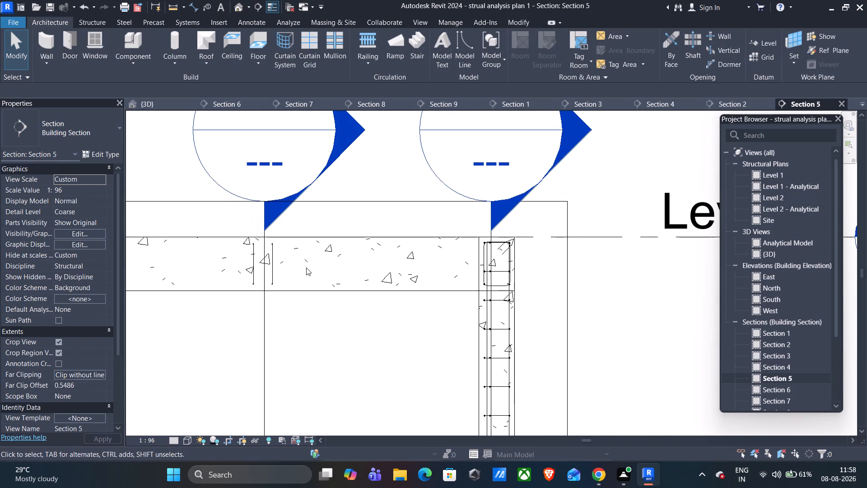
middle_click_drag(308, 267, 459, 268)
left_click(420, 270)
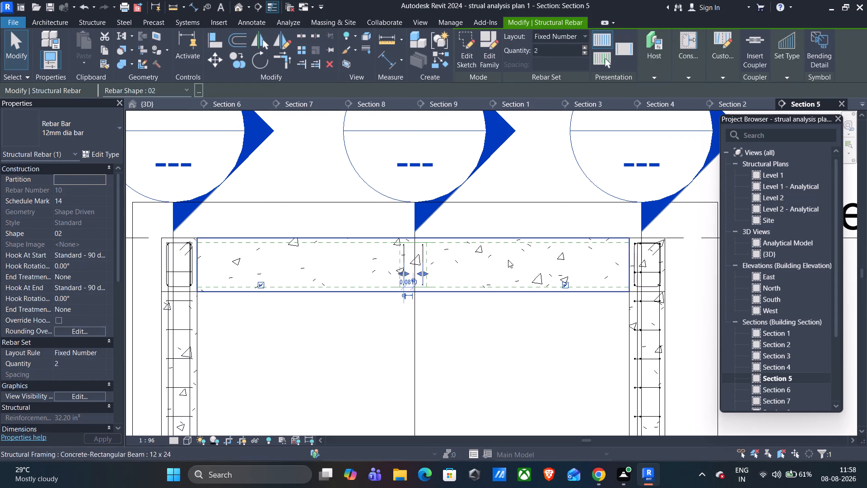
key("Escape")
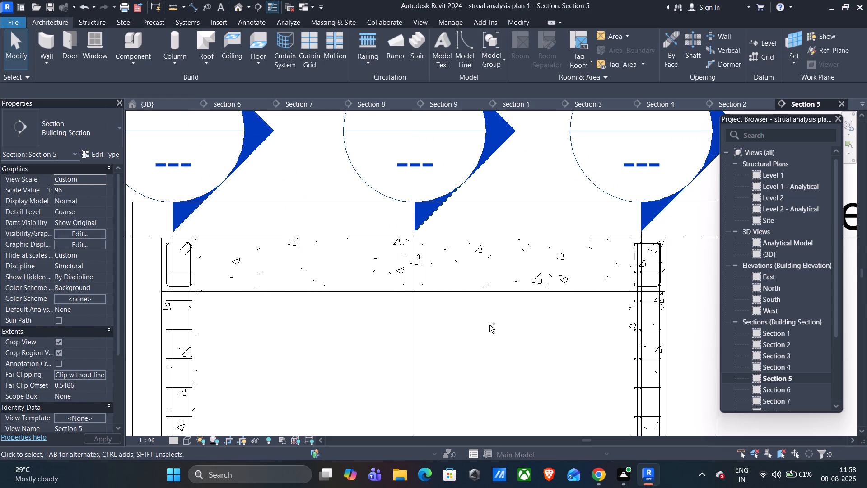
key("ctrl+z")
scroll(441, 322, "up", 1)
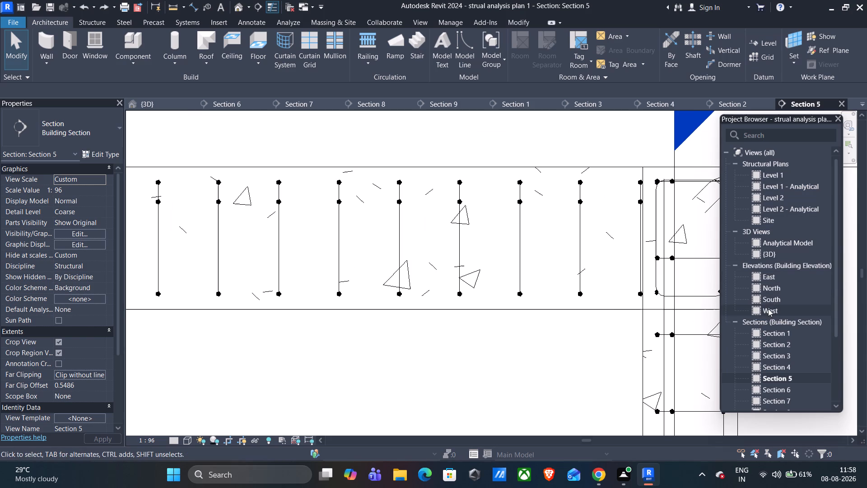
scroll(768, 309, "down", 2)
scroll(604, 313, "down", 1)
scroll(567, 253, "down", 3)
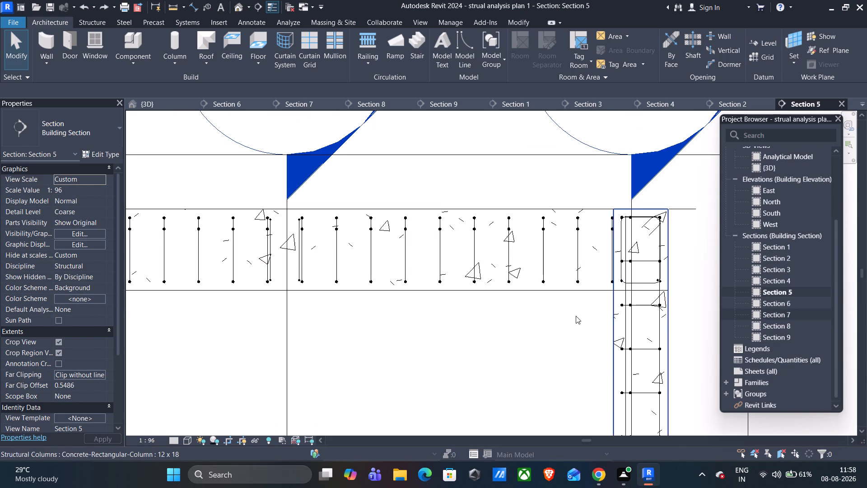
Delete the 16mm dia bar T1 stirrup set from the Level 2 beam in Section 5.
scroll(481, 328, "up", 5)
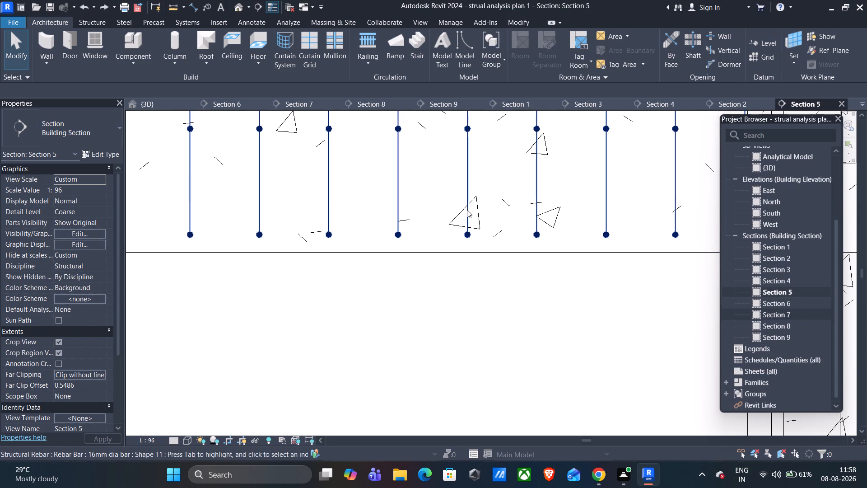
left_click(467, 210)
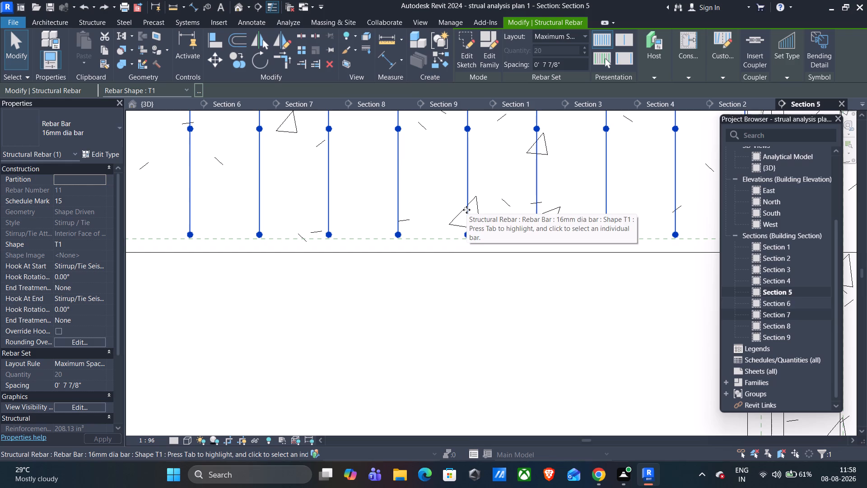
key("Delete")
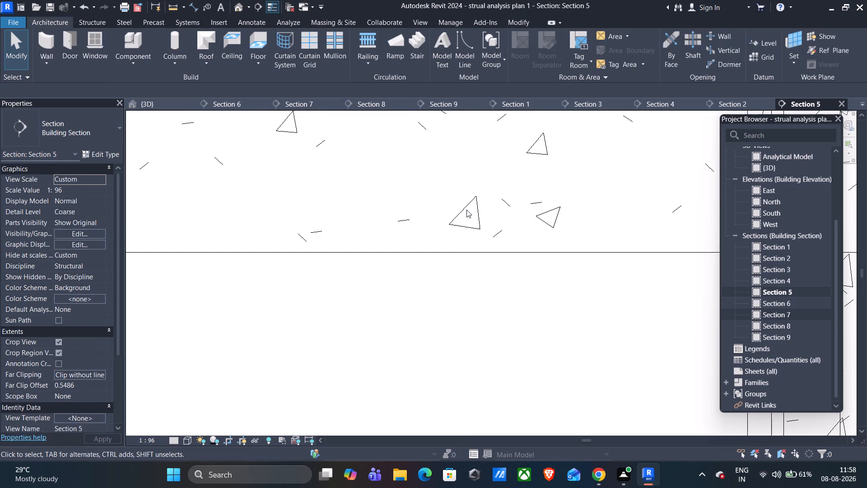
Examine the 16mm vertical column bars where the Level 2 beam meets the column in Section 5.
scroll(122, 216, "down", 5)
scroll(191, 269, "down", 4)
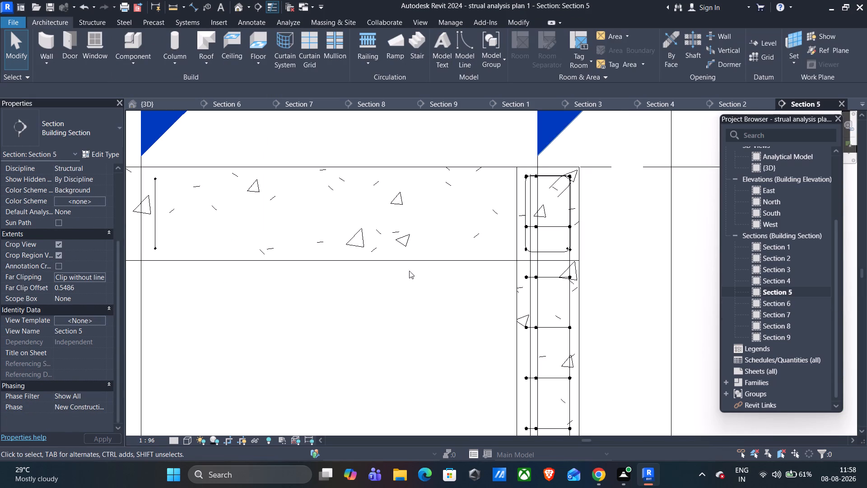
left_click(530, 260)
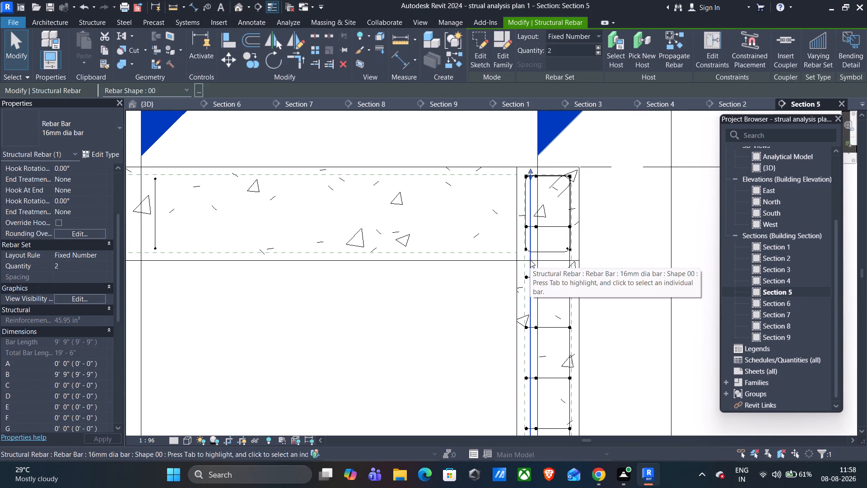
left_click(536, 262)
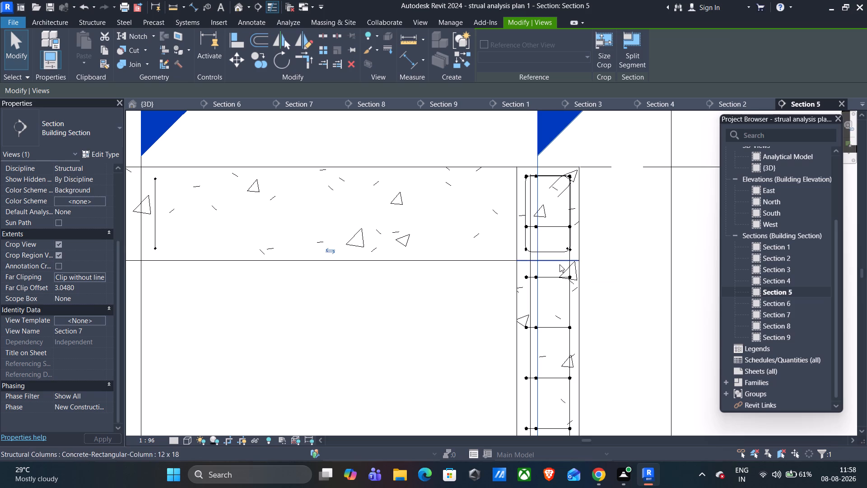
left_click(570, 263)
scroll(318, 285, "down", 1)
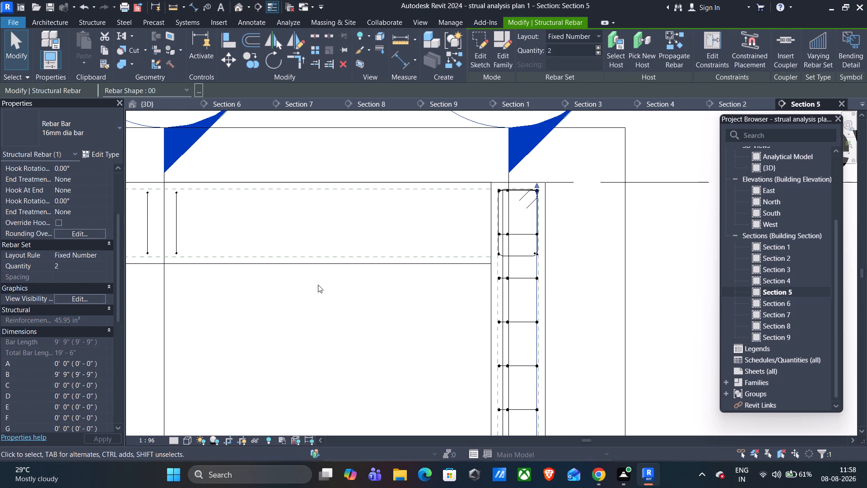
key("Escape")
Inspect the two 12mm dia bars at the middle of the Level 2 beam in Section 5.
scroll(285, 288, "down", 3)
middle_click_drag(266, 291, 568, 291)
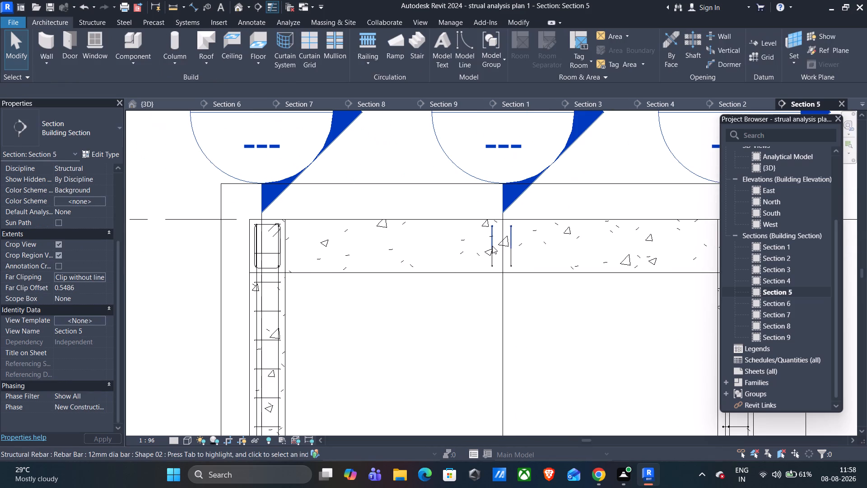
left_click(492, 246)
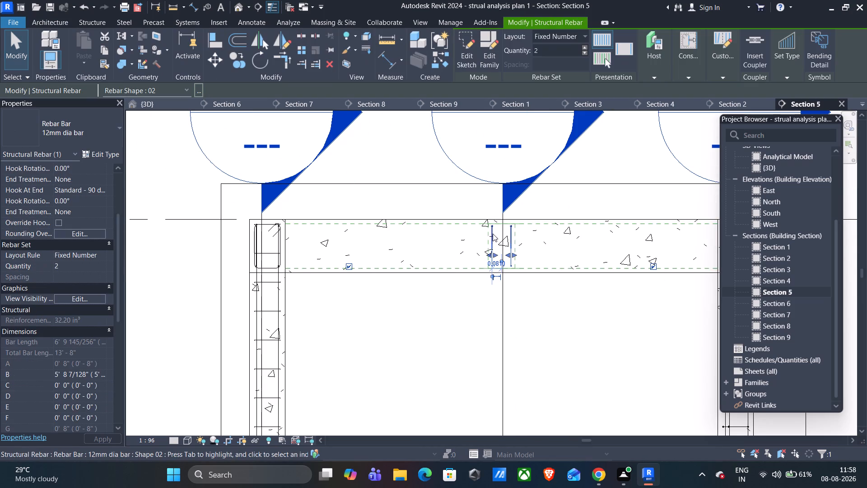
left_click(493, 233)
left_click(489, 235)
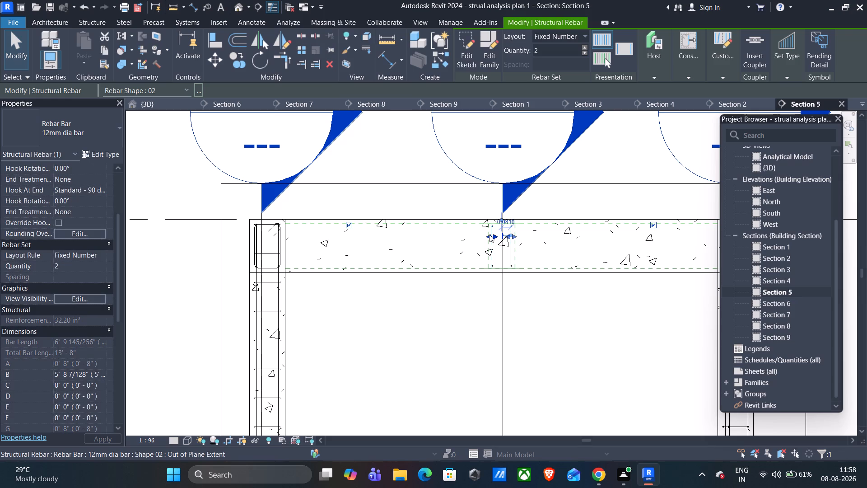
scroll(574, 239, "up", 7)
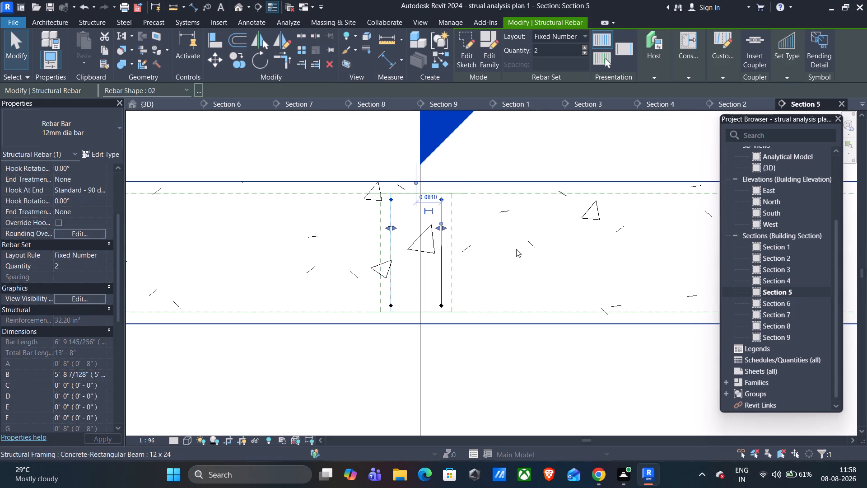
key("Escape")
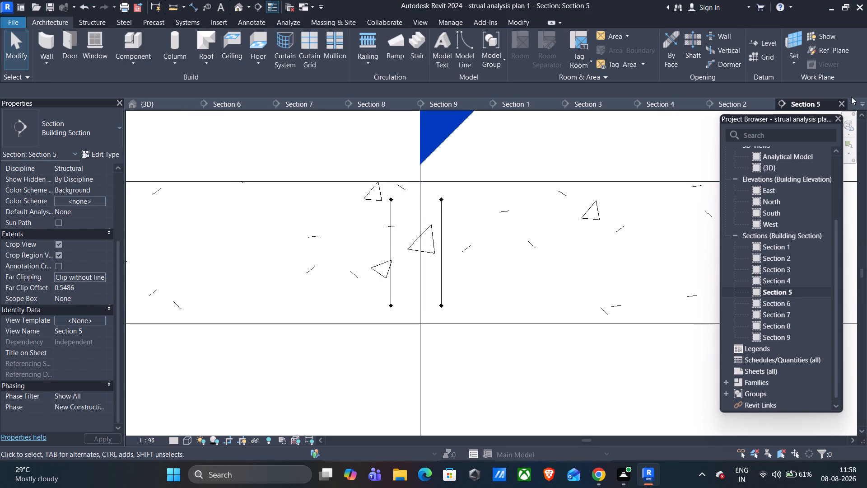
scroll(575, 134, "down", 2)
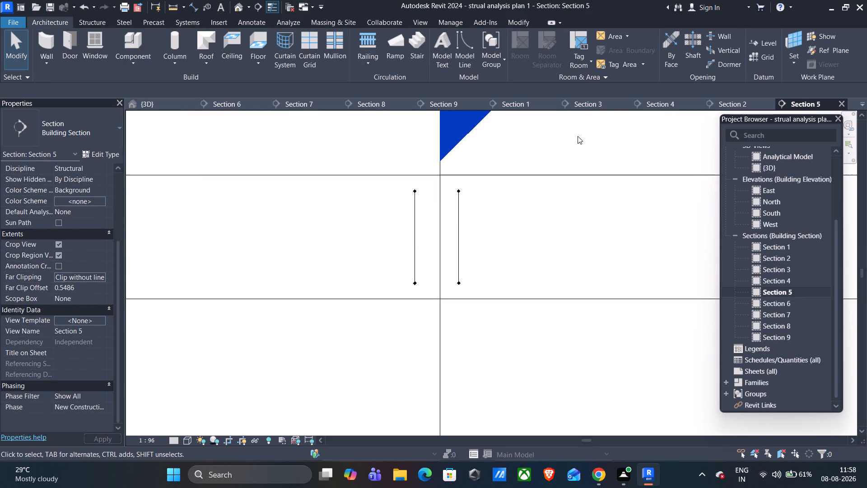
scroll(575, 115, "down", 2)
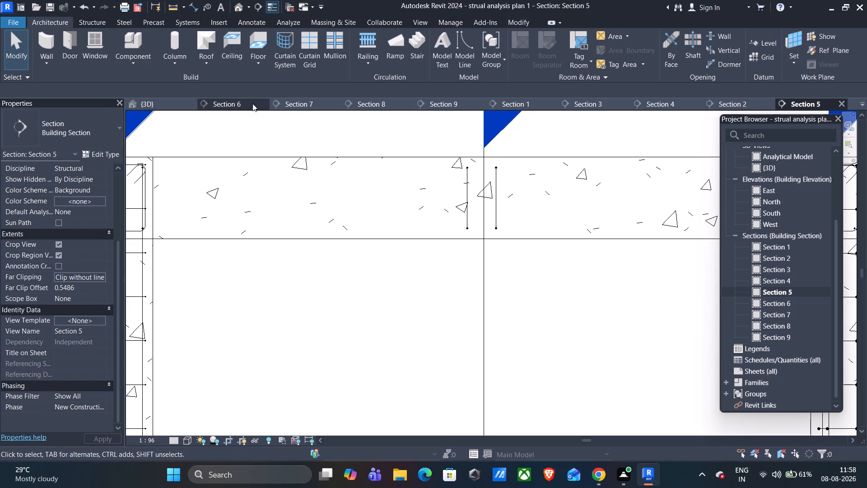
Close all the other open views, keeping only the Level 2 plan and Section 5 open.
double_click(262, 102)
triple_click(262, 102)
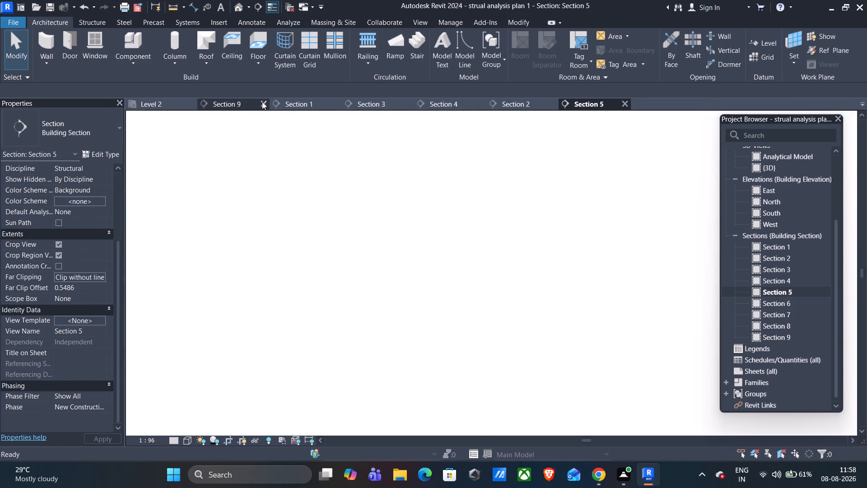
triple_click(262, 102)
left_click(262, 102)
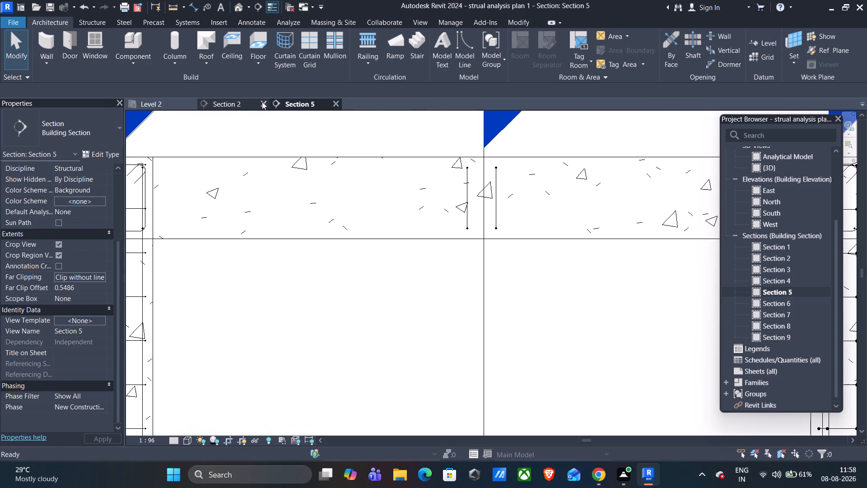
scroll(326, 174, "down", 3)
scroll(349, 209, "down", 1)
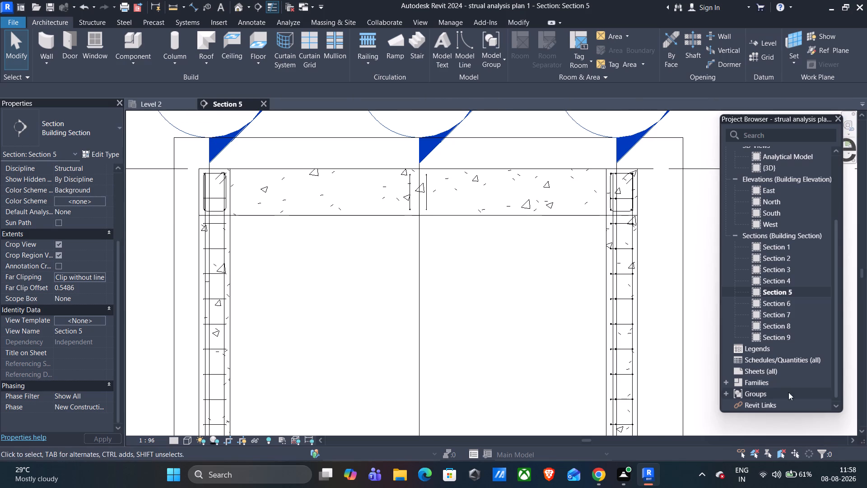
Switch to the Level 2 structural plan and look over its section marks.
scroll(760, 311, "up", 3)
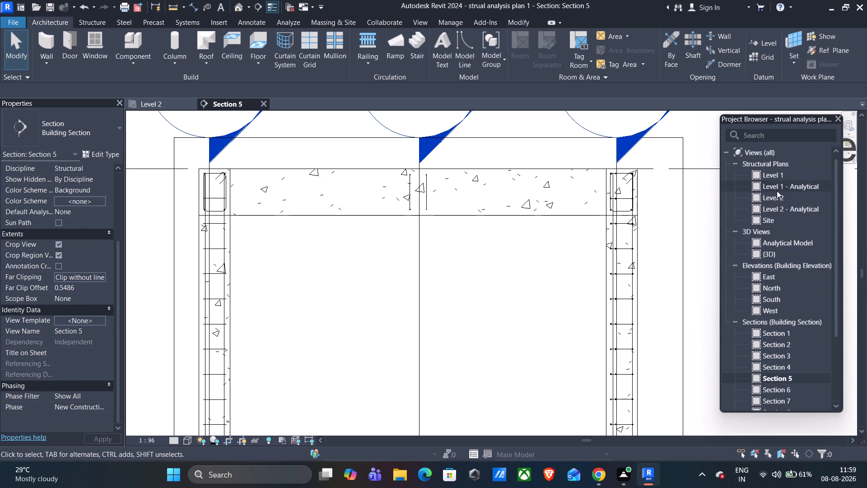
double_click(775, 196)
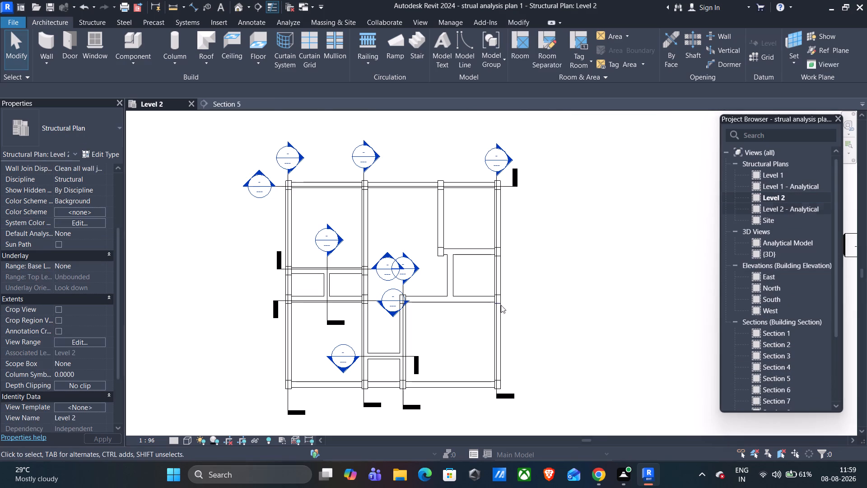
scroll(452, 321, "up", 3)
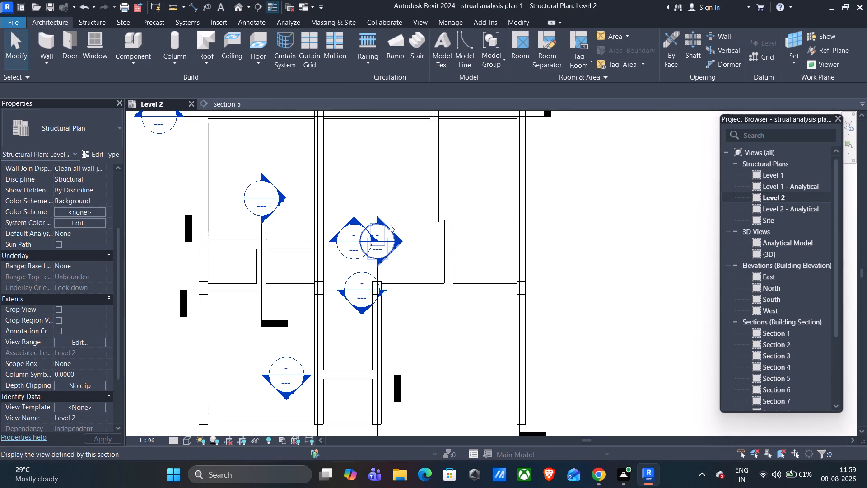
scroll(615, 289, "down", 3)
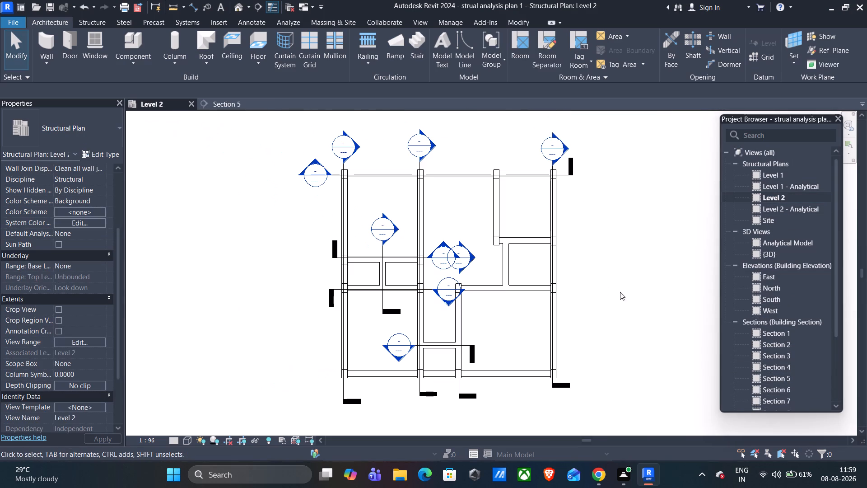
Check the Building Section type properties of Section 5, closing them without changes.
left_click(795, 376)
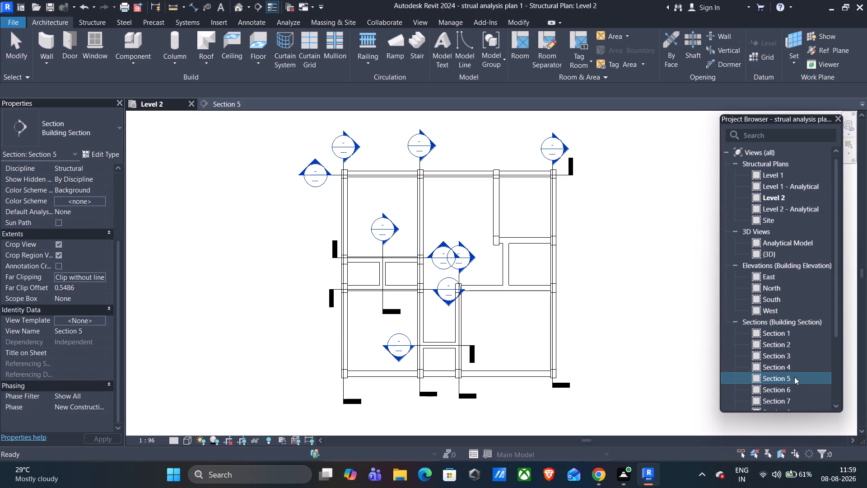
left_click(75, 155)
left_click(72, 156)
left_click(94, 155)
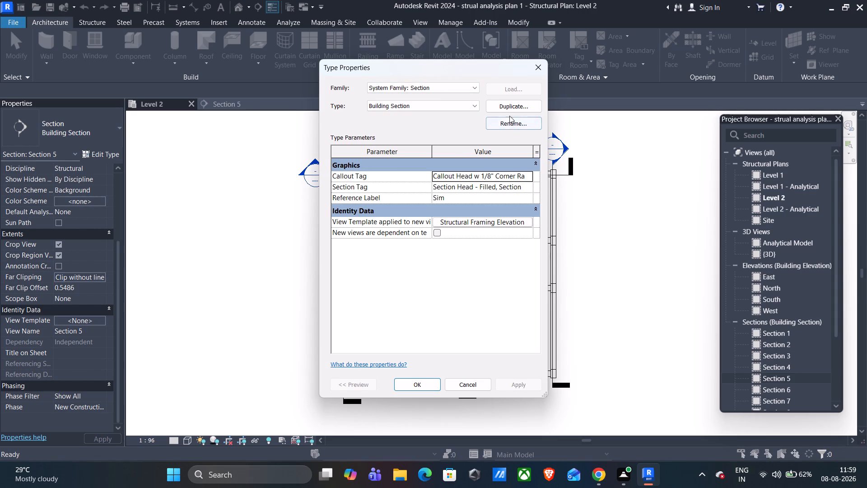
left_click(542, 66)
Review Section 5's color scheme location options, keeping Background.
scroll(75, 155, "up", 1)
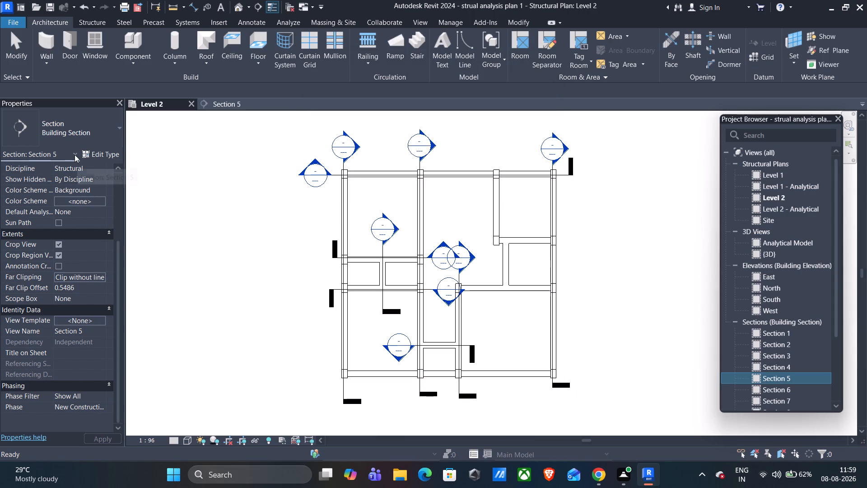
scroll(75, 155, "down", 2)
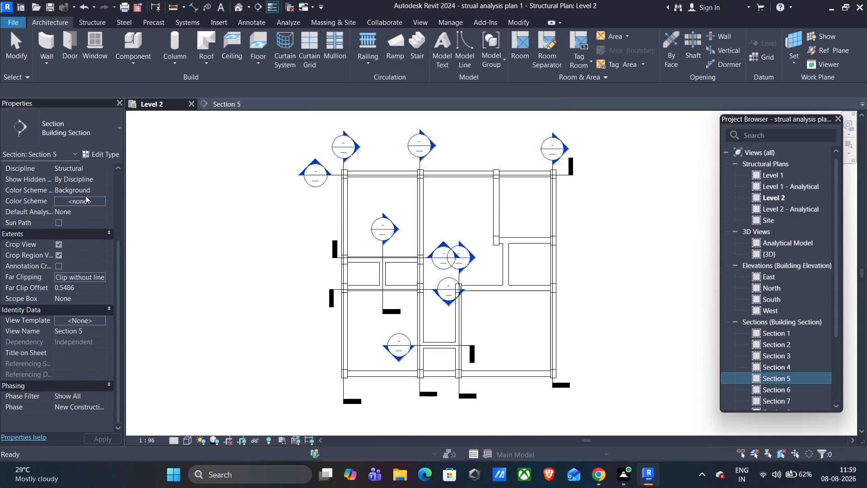
left_click(89, 189)
left_click(98, 188)
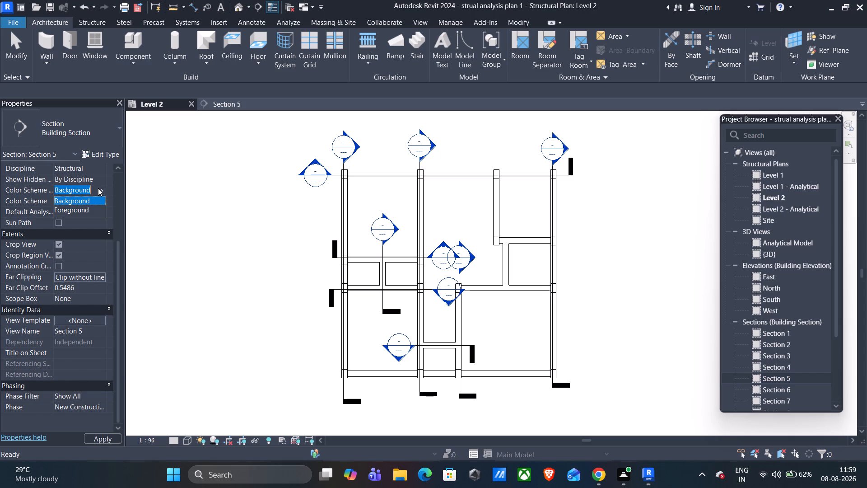
left_click(96, 197)
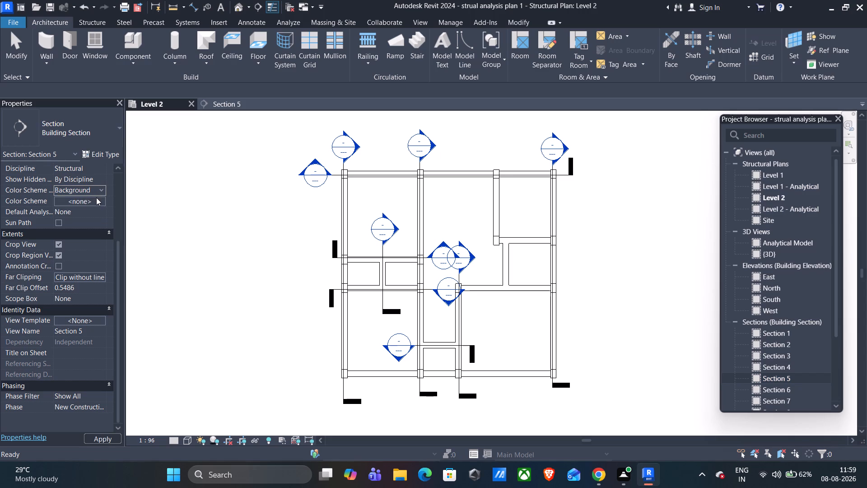
Examine the color schemes available for Section 5, including Schema 1 under Spaces, and close them without changes.
left_click(96, 197)
scroll(303, 185, "down", 1)
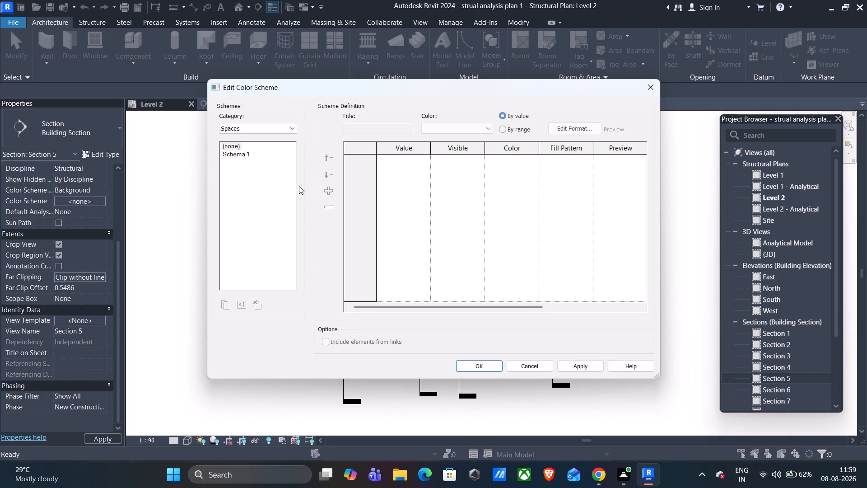
left_click(251, 151)
left_click(242, 157)
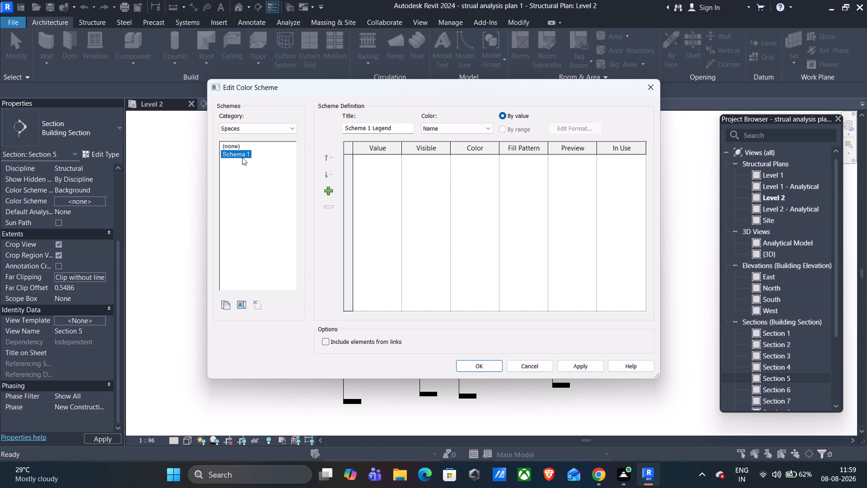
left_click(238, 142)
left_click(272, 128)
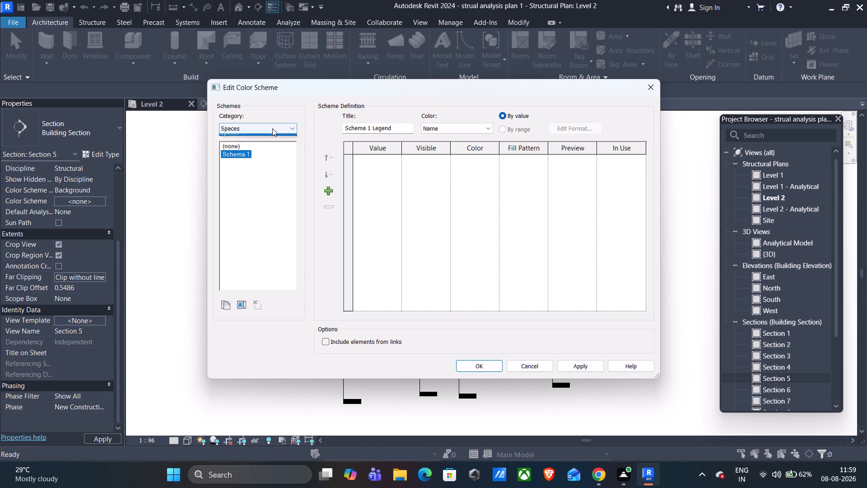
left_click(257, 180)
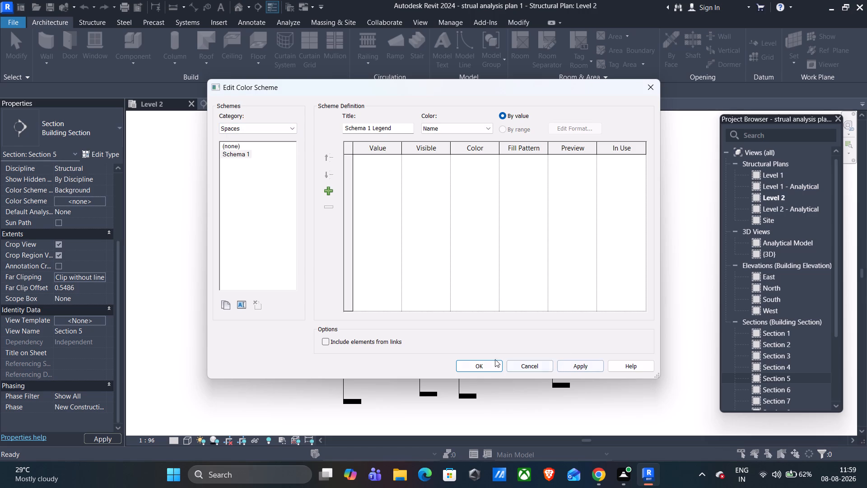
left_click(522, 371)
scroll(82, 249, "down", 2)
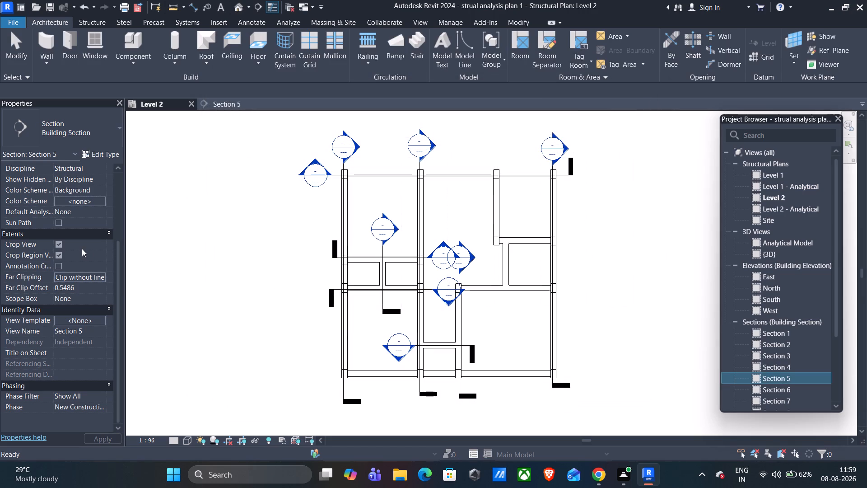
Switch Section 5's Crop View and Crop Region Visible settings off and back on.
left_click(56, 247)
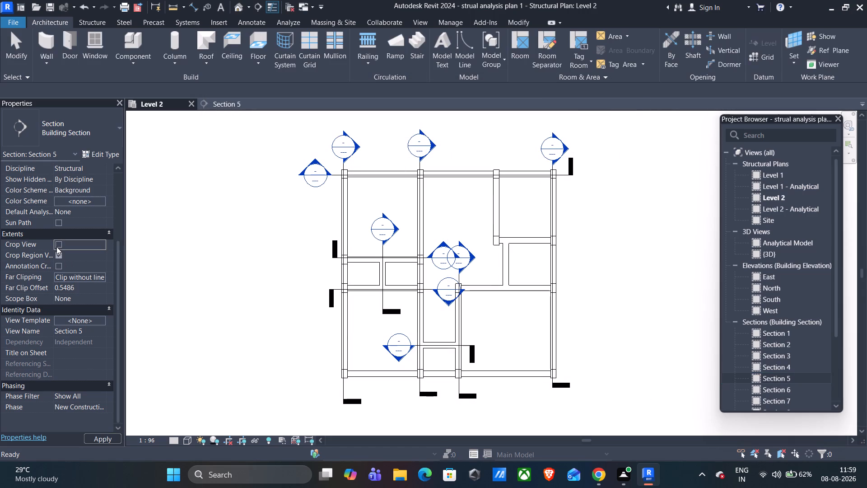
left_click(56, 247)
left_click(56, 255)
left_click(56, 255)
Look through the model categories in Section 5's visibility and graphic overrides, closing them without changes.
scroll(90, 298, "down", 3)
scroll(87, 258, "up", 1)
scroll(93, 216, "up", 3)
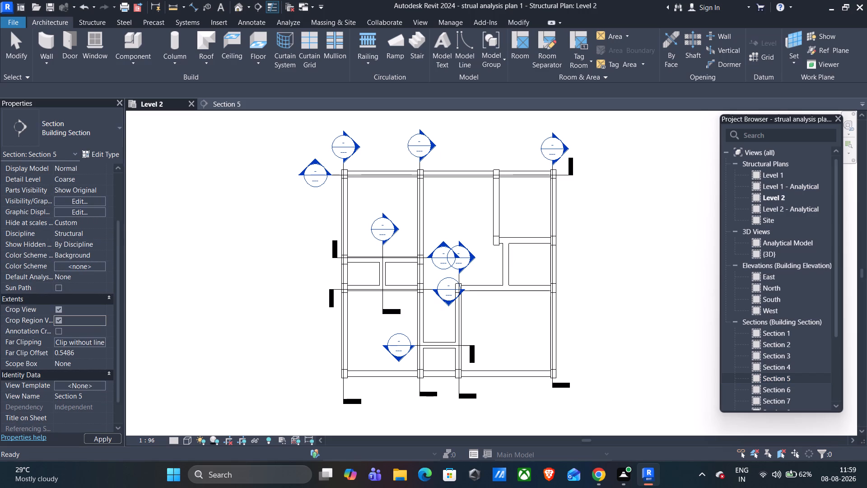
left_click(65, 235)
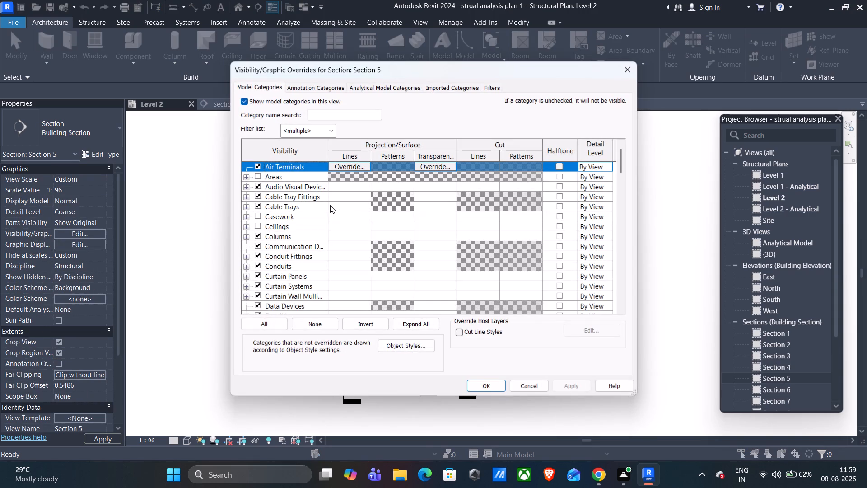
scroll(354, 202, "down", 1)
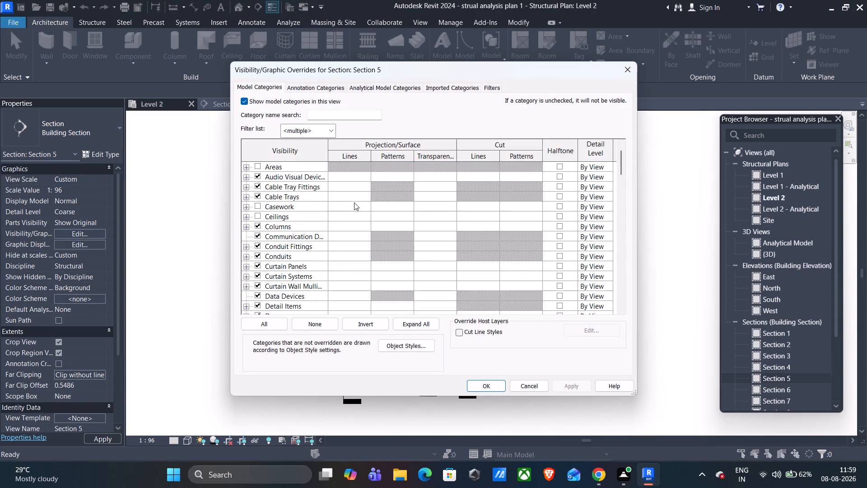
scroll(354, 202, "down", 14)
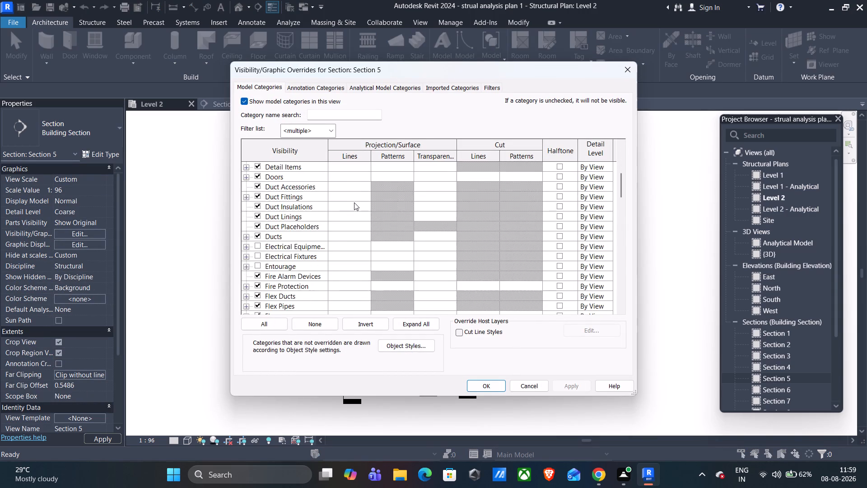
scroll(354, 202, "down", 16)
left_click(534, 385)
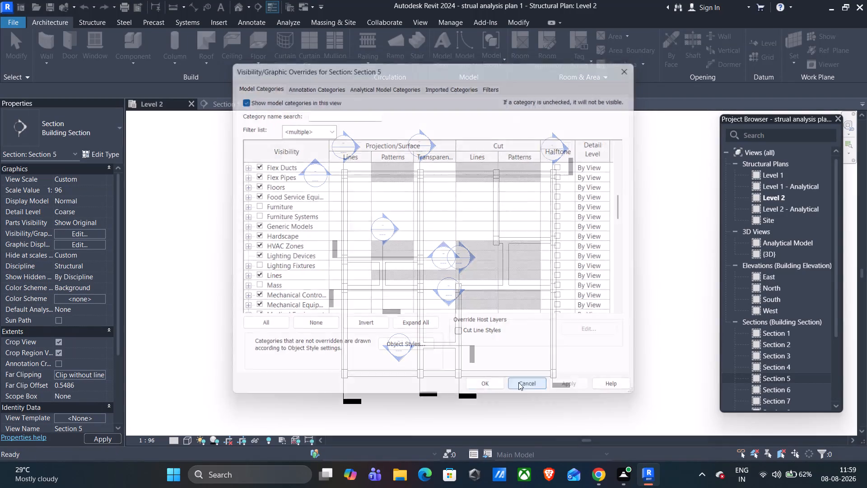
Review Section 5's graphics, extents and identity properties, and clear the selection.
scroll(75, 255, "down", 2)
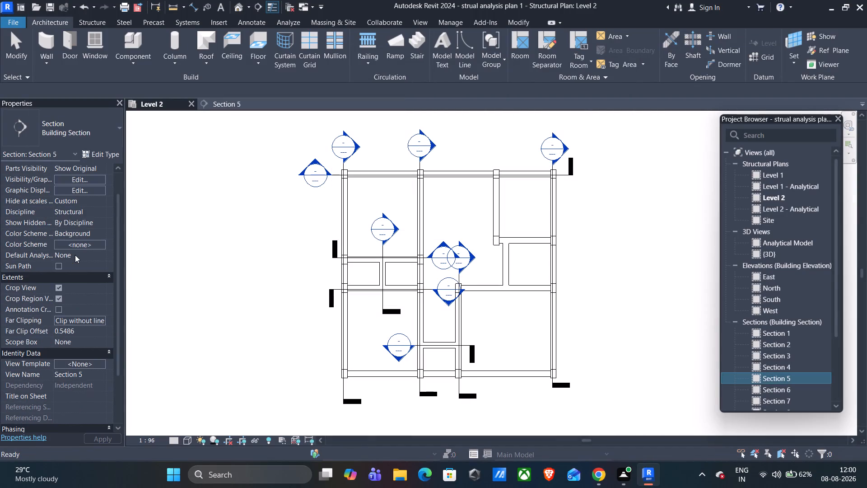
scroll(75, 255, "down", 2)
scroll(75, 255, "up", 2)
scroll(75, 255, "down", 1)
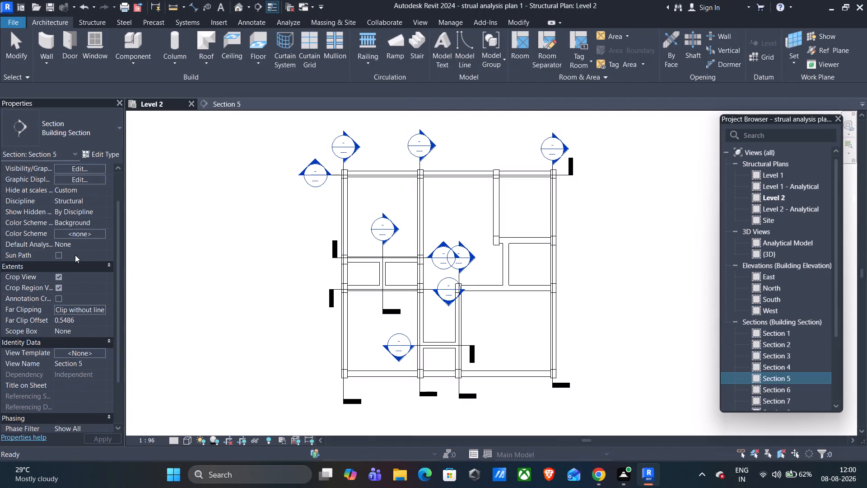
scroll(75, 255, "down", 3)
scroll(75, 255, "up", 6)
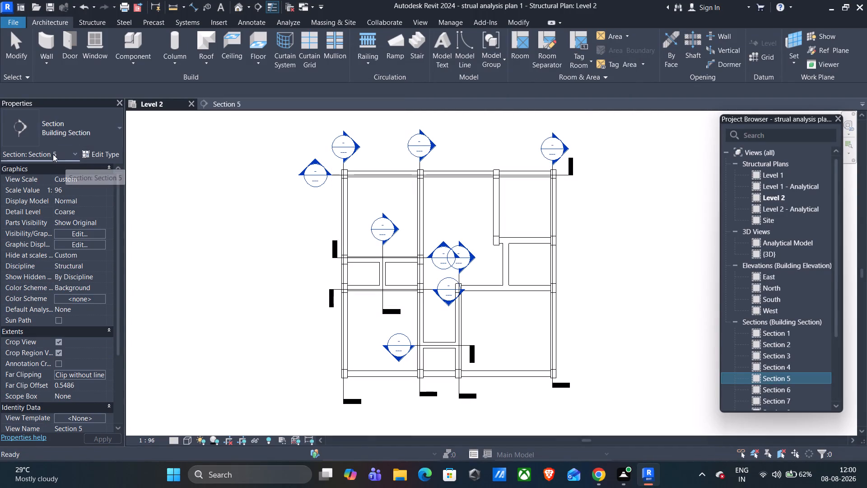
left_click(52, 154)
left_click(52, 154)
left_click(52, 154)
left_click(52, 154)
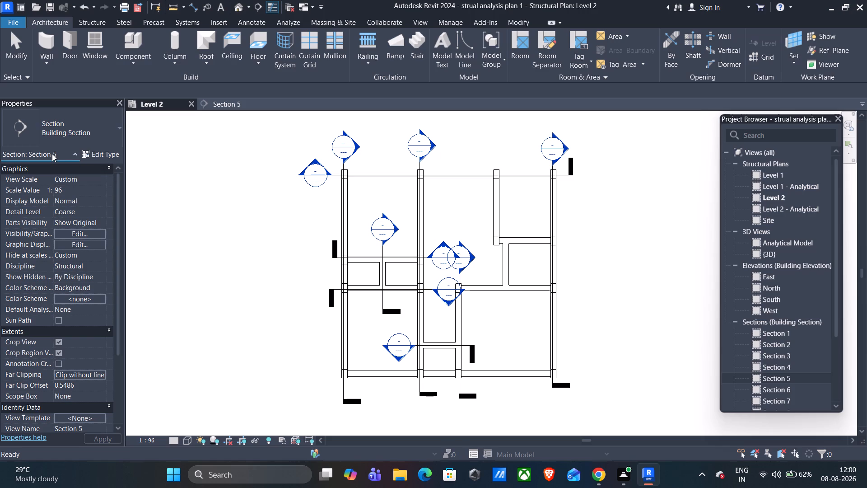
left_click(71, 154)
left_click(71, 154)
key("Escape")
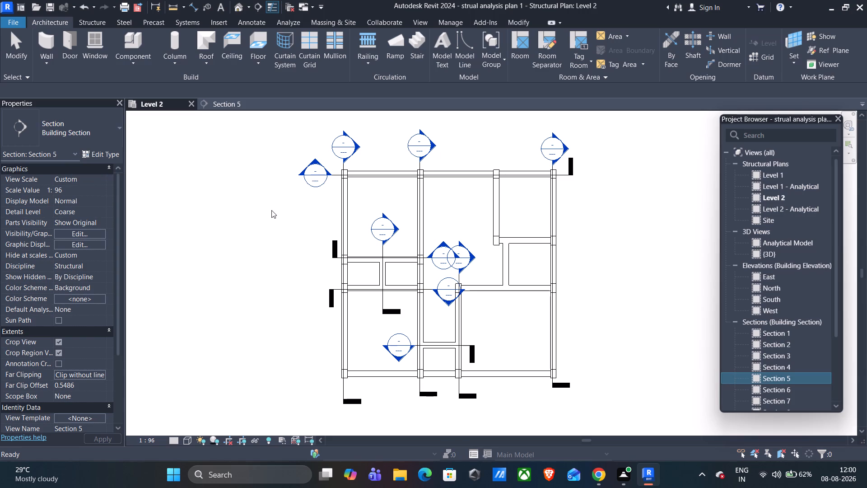
key("Escape")
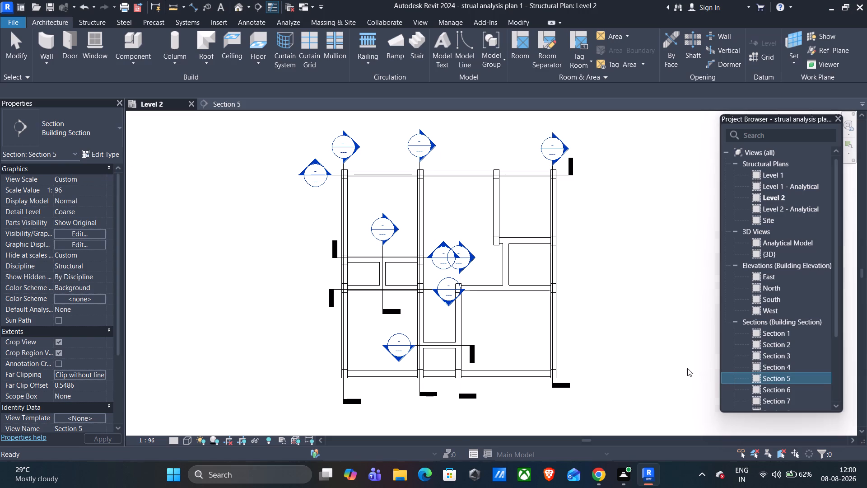
left_click(687, 368)
Open Section 1, Section 4 and Section 9 in turn from the Level 2 plan to inspect their reinforcement, closing each.
left_click(326, 176)
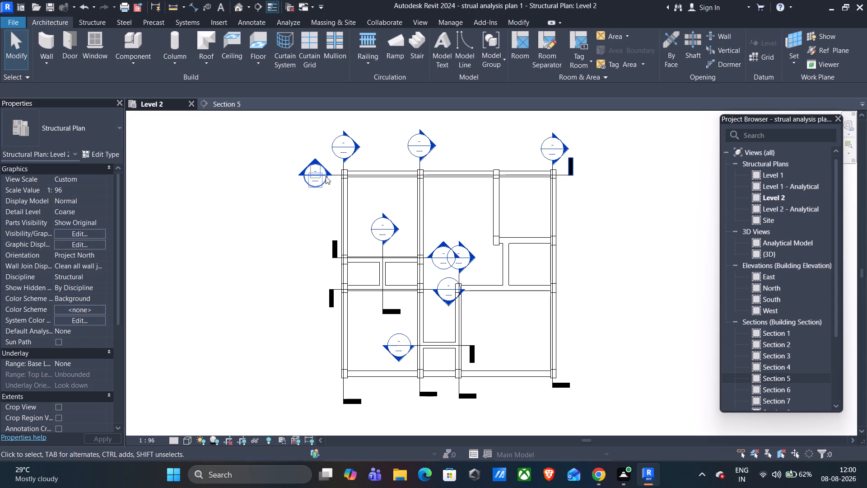
double_click(321, 183)
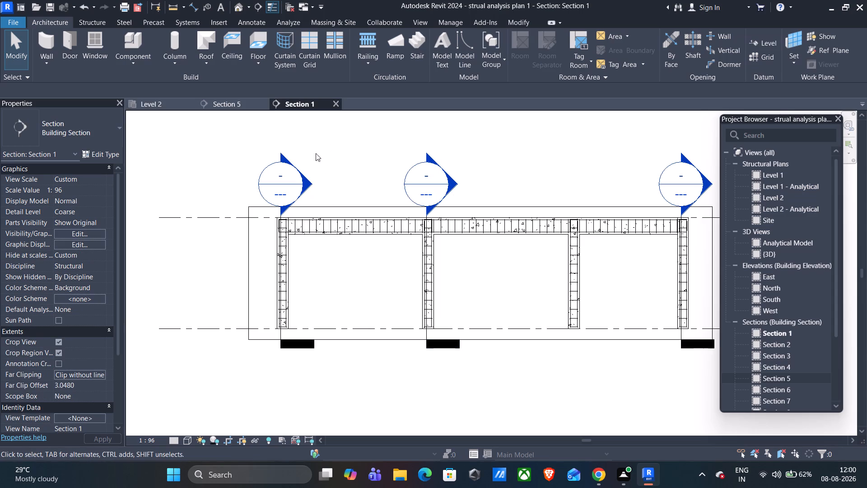
left_click(336, 102)
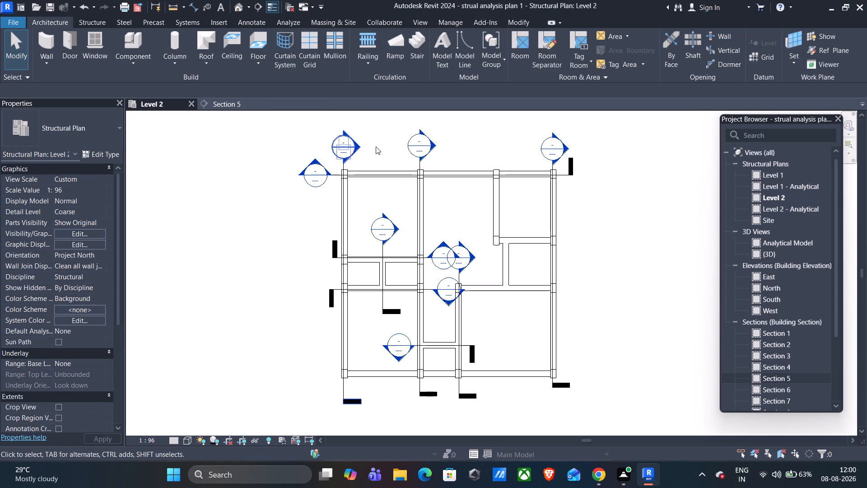
double_click(397, 240)
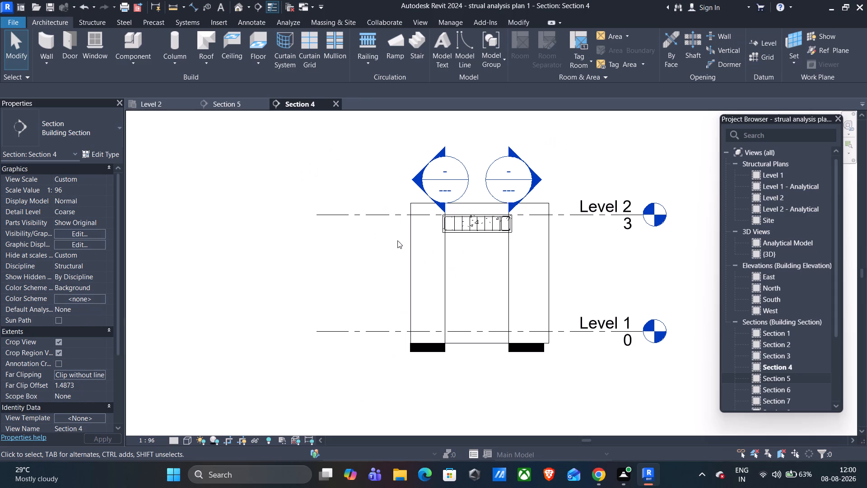
left_click(338, 104)
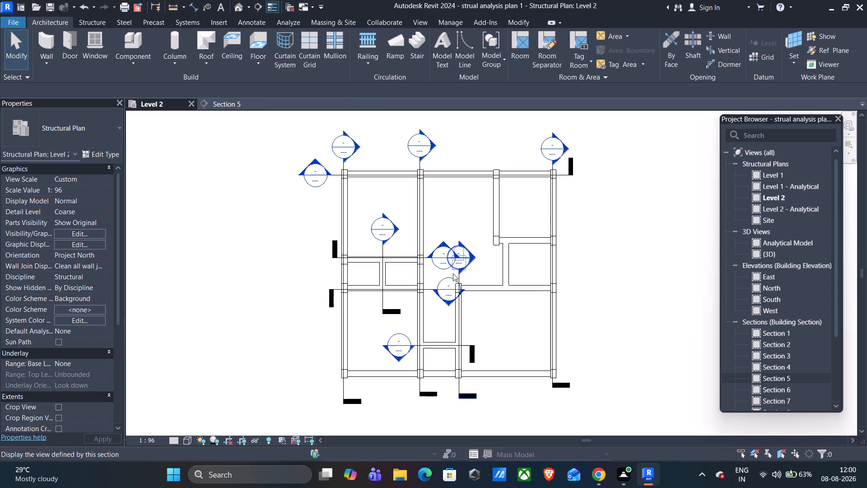
double_click(447, 270)
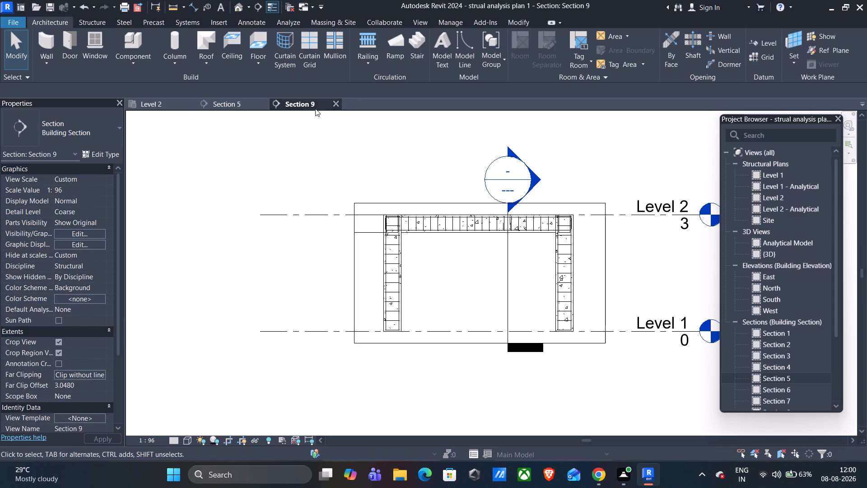
left_click(332, 105)
Inspect the reinforcement in more sections from the Level 2 plan, including Sections 8, 9 and 5, and return to the plan.
double_click(426, 145)
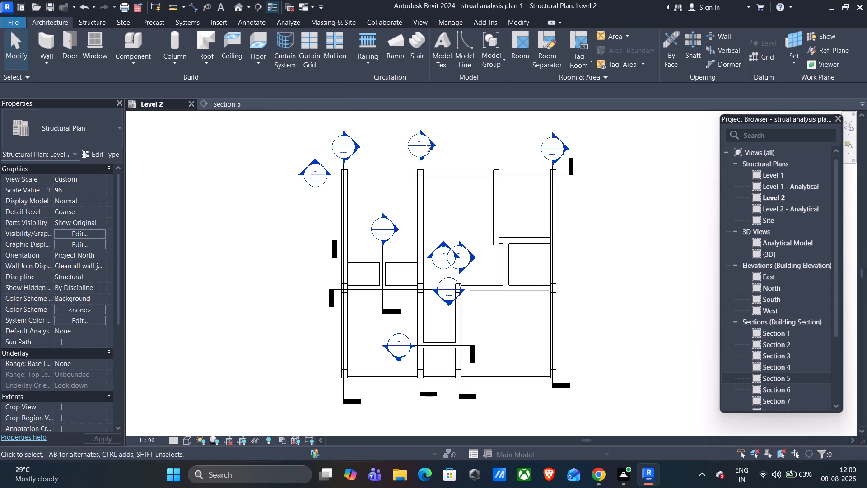
left_click(333, 103)
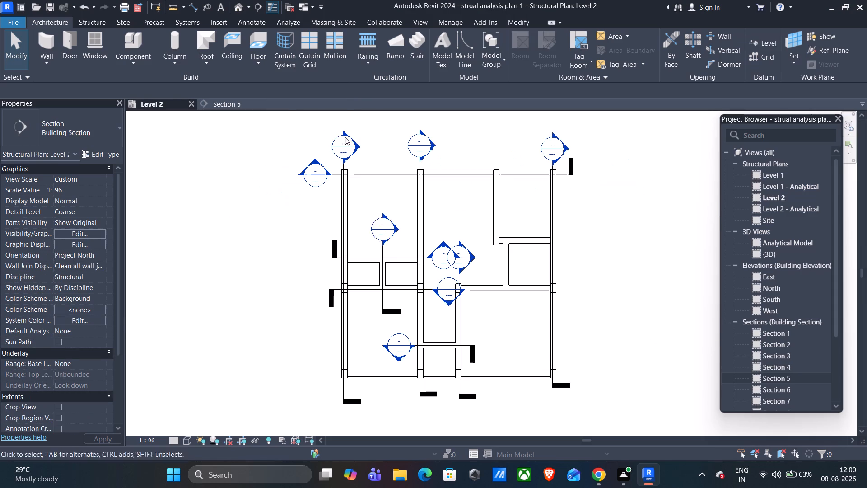
double_click(404, 351)
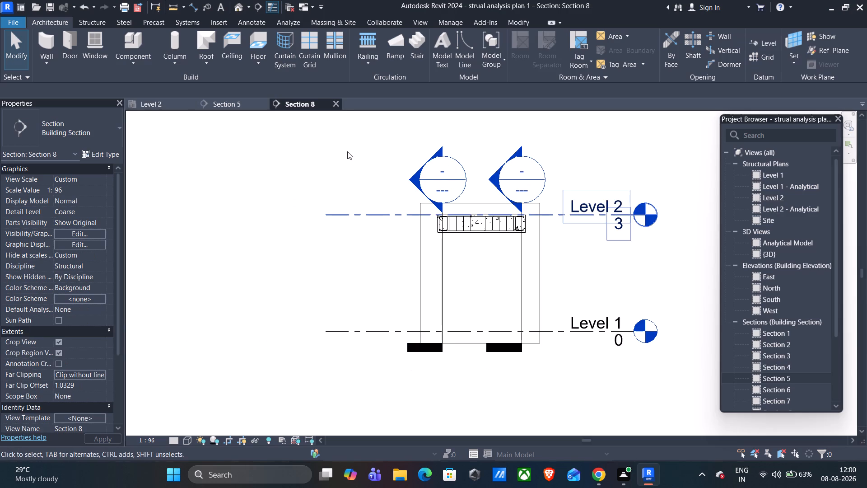
left_click(332, 104)
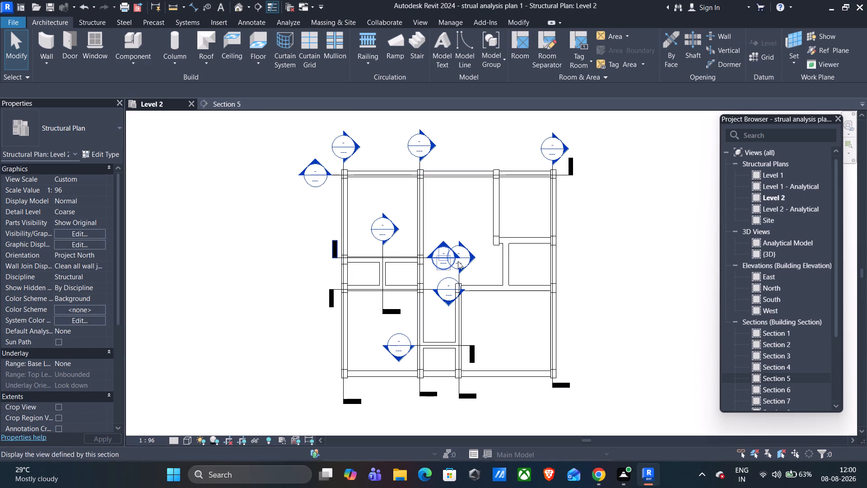
double_click(467, 262)
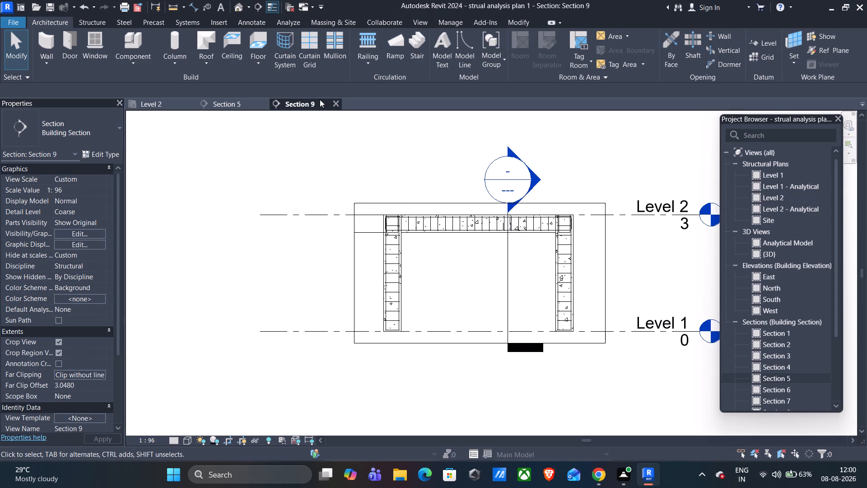
left_click(331, 105)
left_click(331, 105)
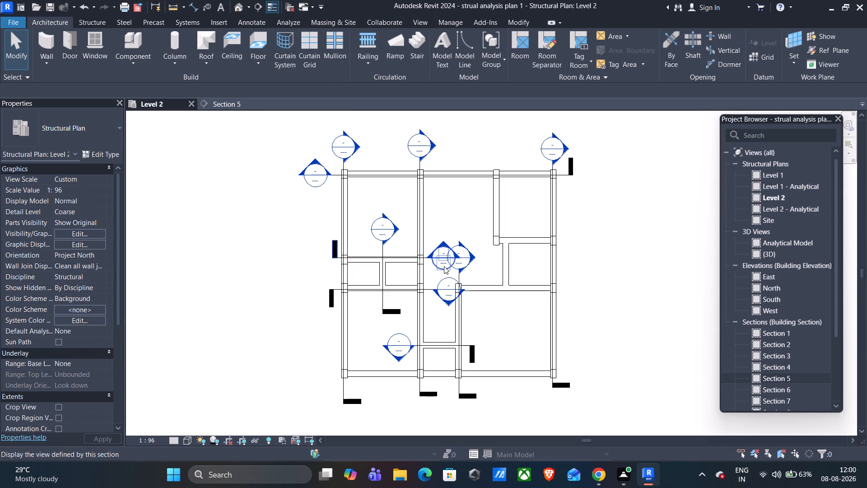
double_click(438, 260)
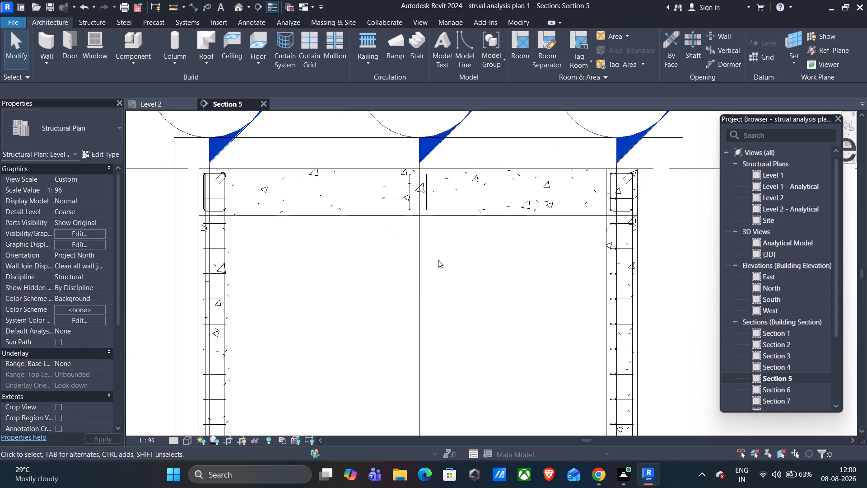
left_click(168, 100)
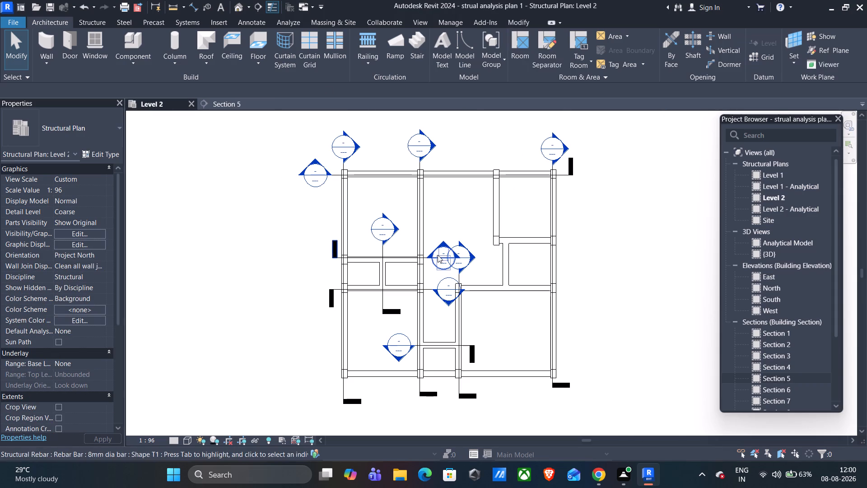
Select the 8mm T1 stirrup set in the upper-left Level 2 beam and locate it in the 3D view.
left_click(387, 172)
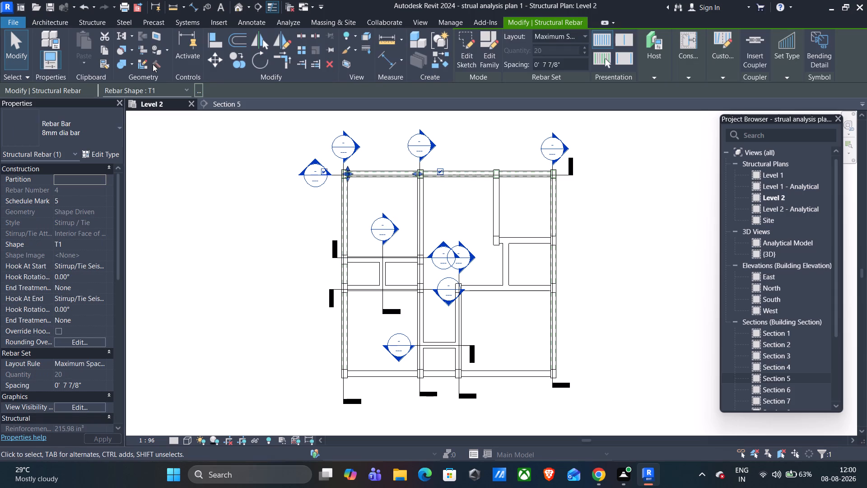
left_click(238, 3)
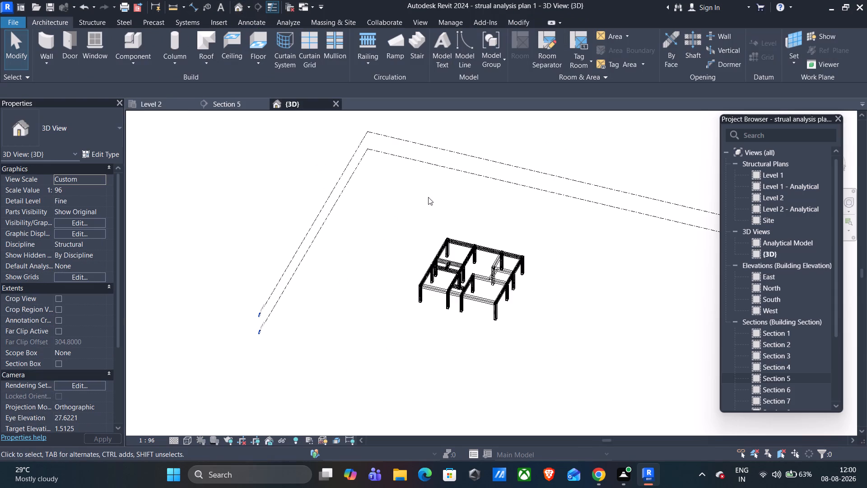
scroll(444, 230, "up", 10)
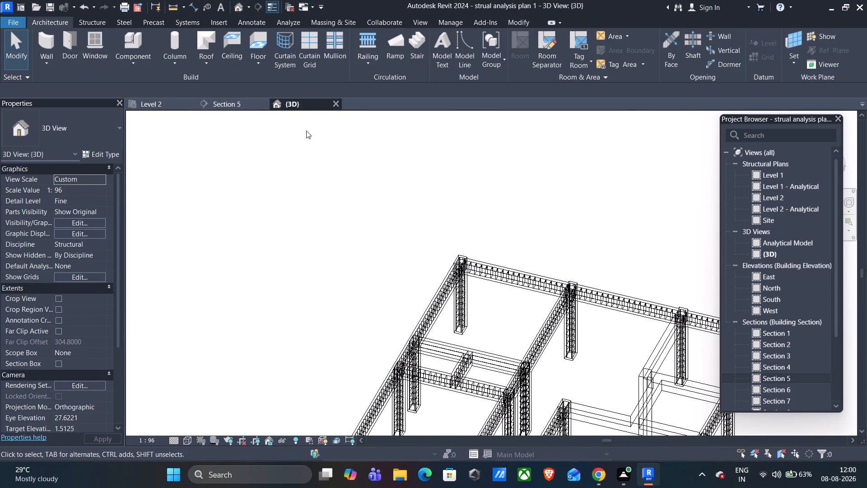
left_click(182, 101)
scroll(385, 174, "up", 6)
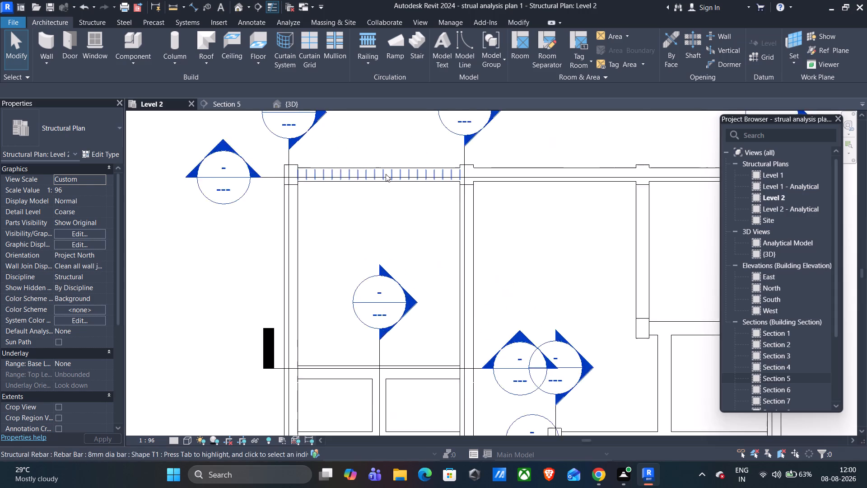
scroll(386, 174, "up", 9)
left_click(393, 173)
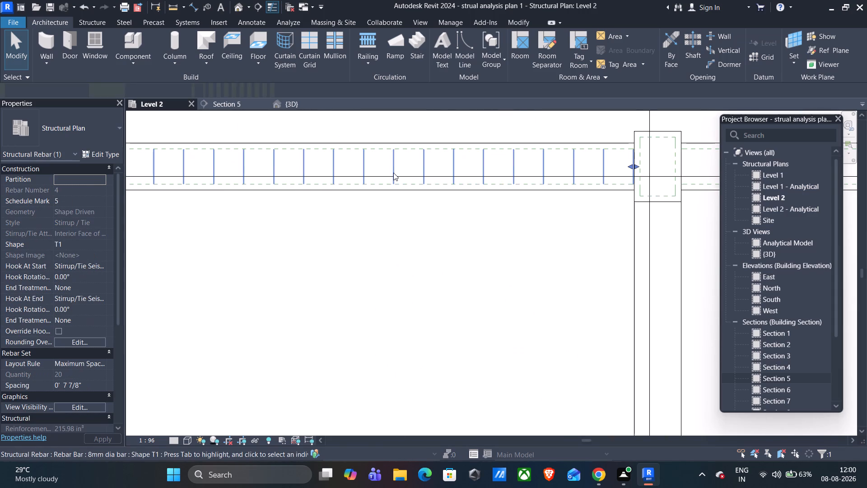
left_click(294, 101)
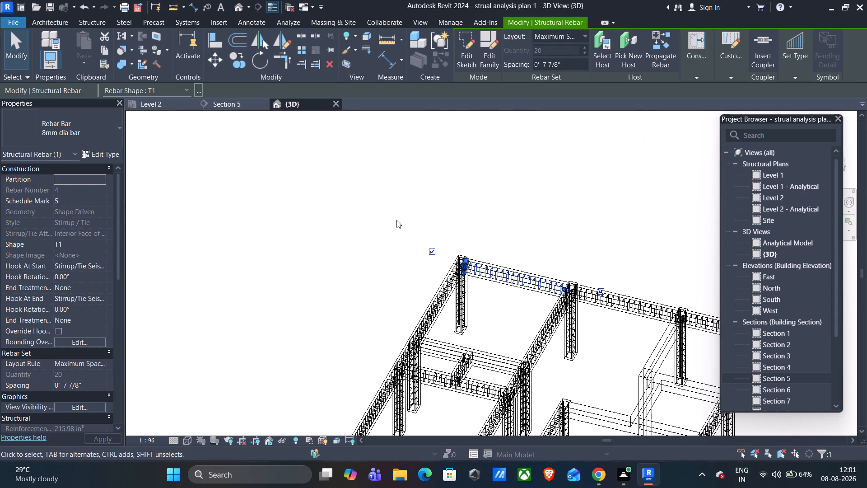
Examine the bars and stirrups in 3D where the short secondary beam meets the adjoining beam and at nearby columns.
scroll(526, 298, "up", 4)
middle_click_drag(503, 325, 505, 293)
scroll(460, 376, "up", 12)
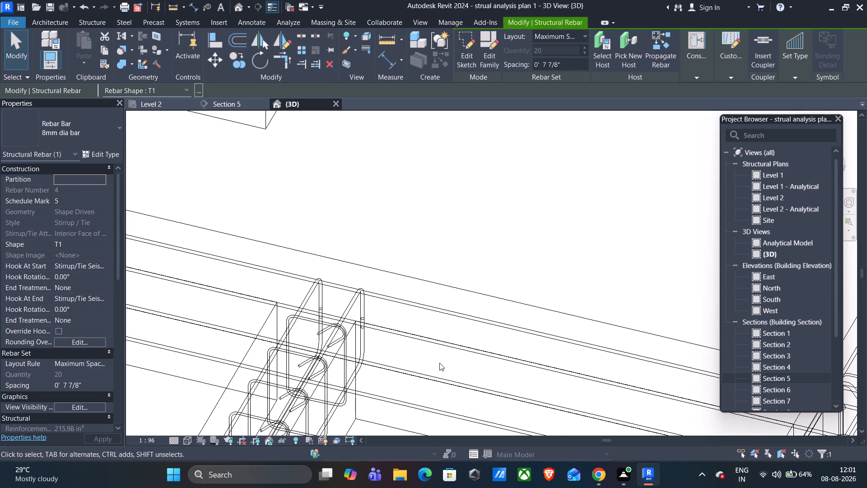
scroll(439, 363, "down", 2)
middle_click_drag(562, 258, 514, 280, "shift")
scroll(326, 208, "down", 1)
middle_click_drag(325, 208, 458, 230)
middle_click_drag(364, 236, 494, 205)
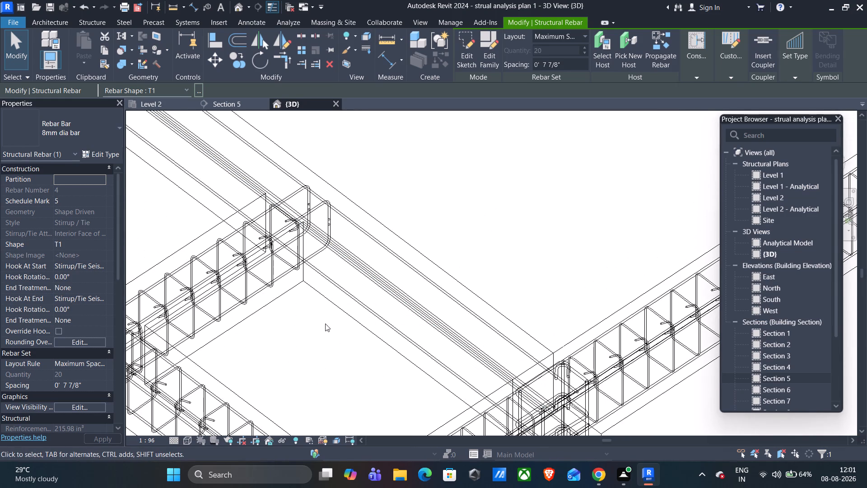
scroll(328, 314, "up", 4)
middle_click_drag(311, 298, 345, 366)
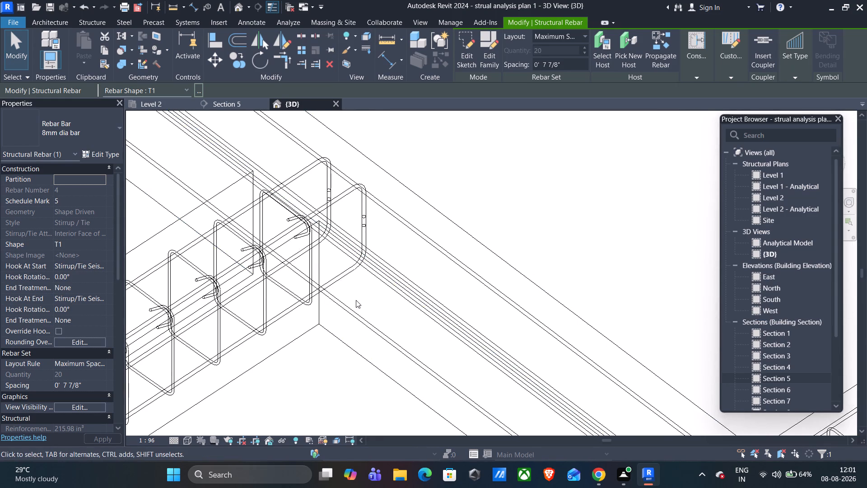
scroll(358, 300, "up", 2)
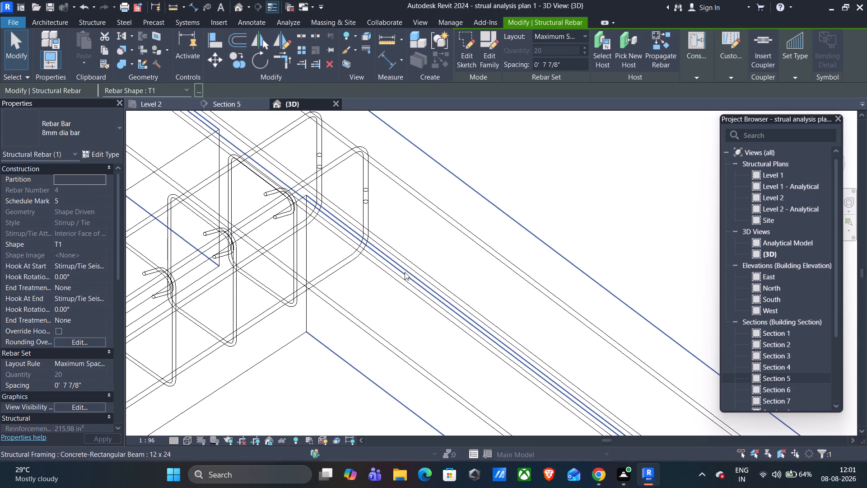
scroll(525, 203, "down", 2)
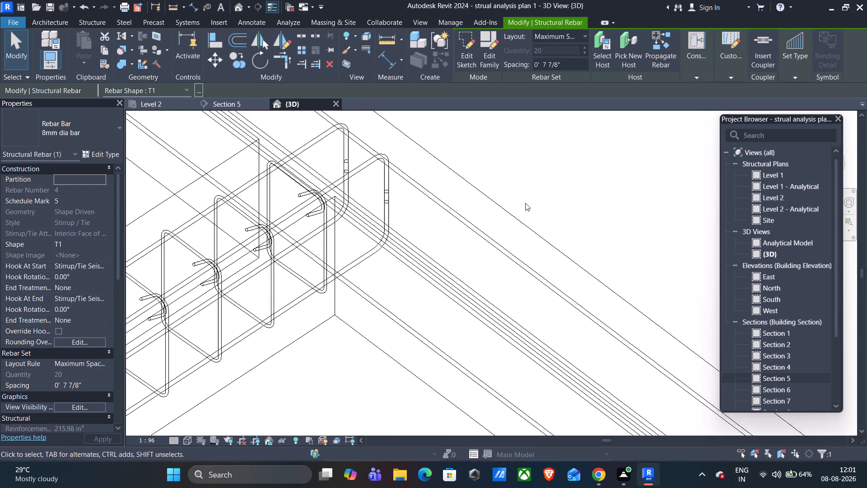
scroll(525, 203, "down", 7)
middle_click_drag(692, 361, 639, 359)
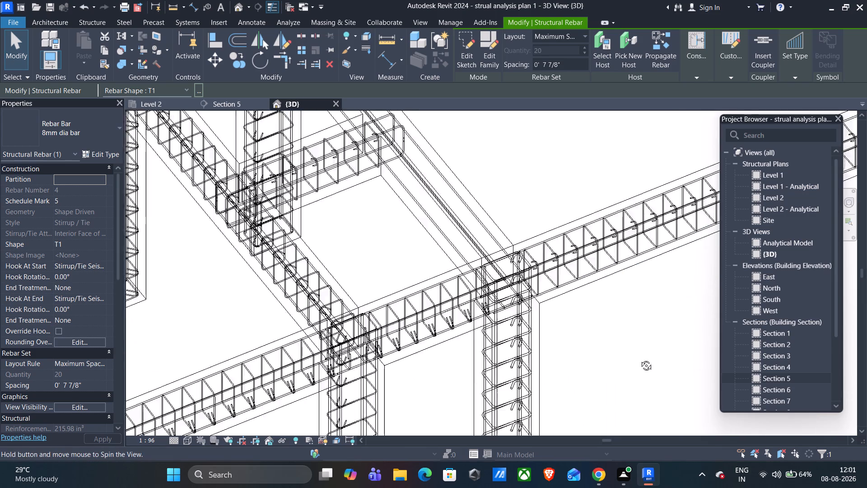
middle_click_drag(639, 359, 605, 366)
scroll(494, 248, "down", 4)
middle_click_drag(513, 237, 398, 426)
middle_click_drag(410, 269, 394, 270)
scroll(411, 269, "down", 1, "shift")
middle_click_drag(394, 270, 379, 271, "shift")
middle_click_drag(363, 271, 358, 271, "shift")
scroll(333, 183, "up", 3)
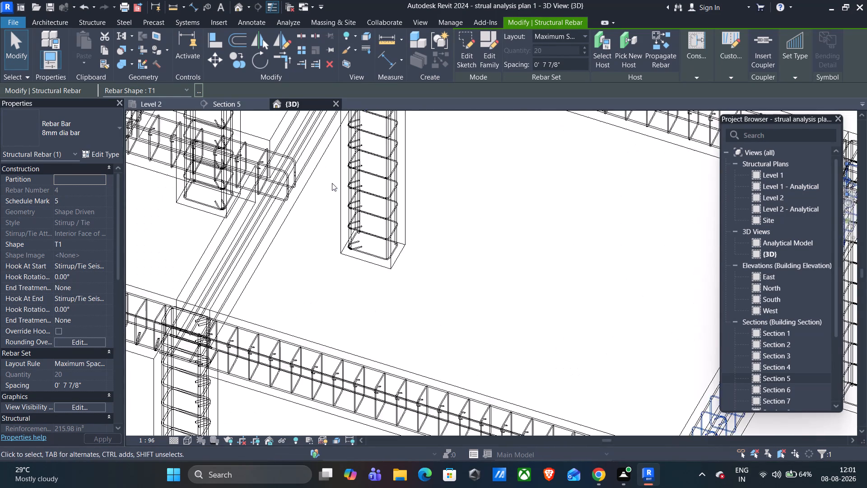
scroll(332, 183, "up", 6)
middle_click_drag(273, 222, 426, 321)
middle_click(426, 321)
scroll(435, 318, "up", 4)
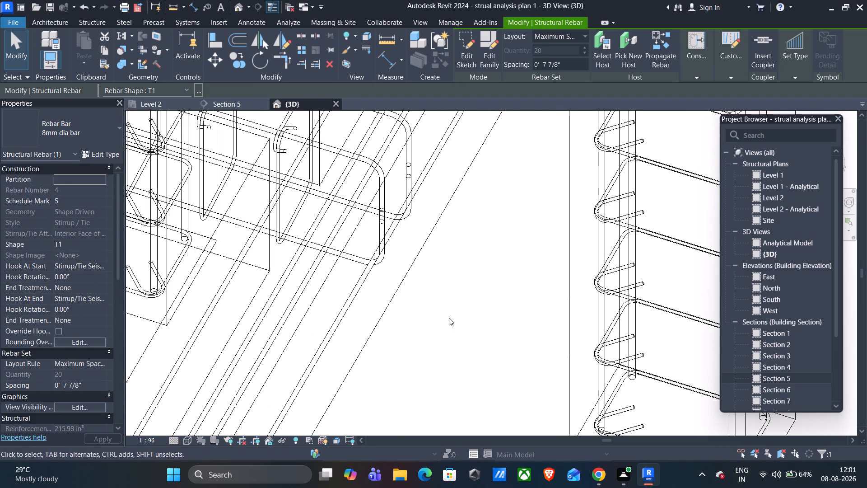
middle_click_drag(449, 318, 553, 359)
scroll(449, 319, "down", 1)
scroll(502, 350, "up", 1)
Select the two sets of 12mm straight bars in the beam meeting the short secondary beam and examine them from several angles.
left_click(459, 336)
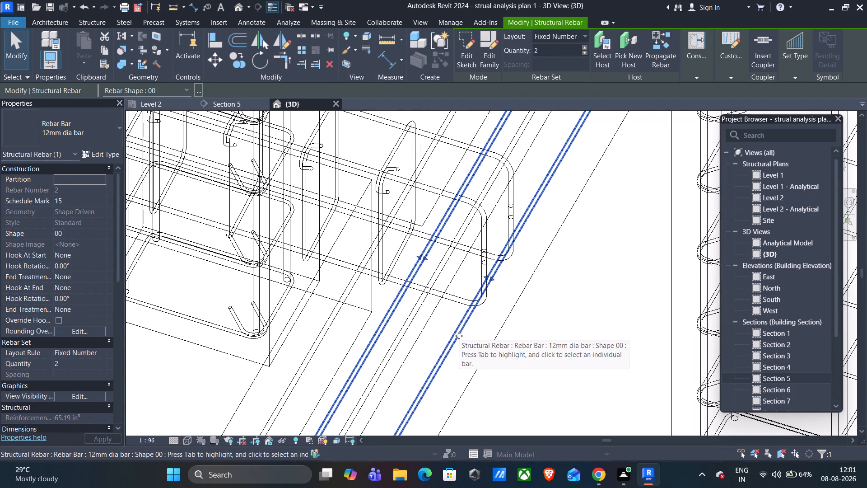
left_click(341, 299, "ctrl")
scroll(370, 319, "down", 8)
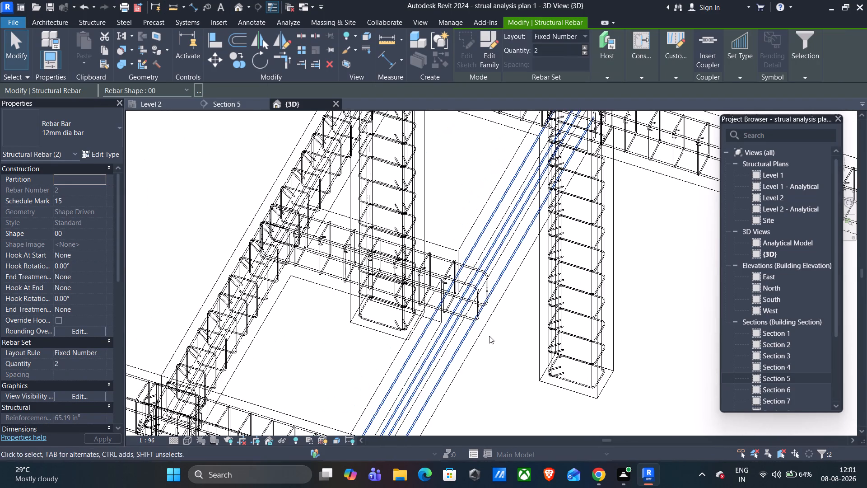
scroll(513, 338, "down", 1)
middle_click_drag(543, 352, 515, 335)
middle_click_drag(521, 393, 508, 365)
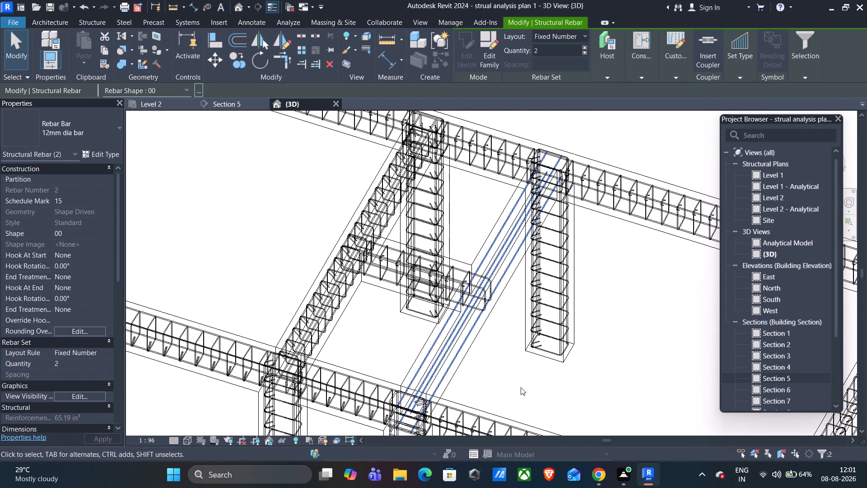
middle_click_drag(521, 389, 492, 338, "shift")
middle_click_drag(492, 338, 424, 329, "shift")
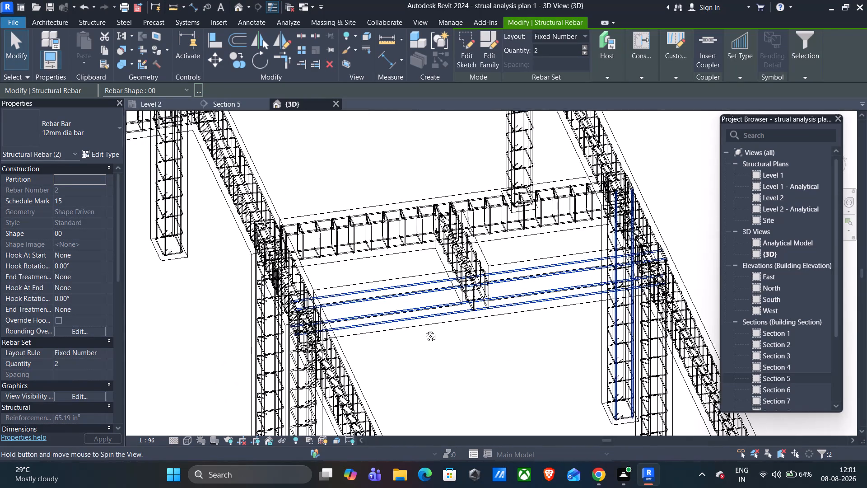
middle_click_drag(424, 329, 422, 328, "shift")
middle_click_drag(424, 334, 457, 446, "shift")
middle_click_drag(489, 364, 503, 406, "shift")
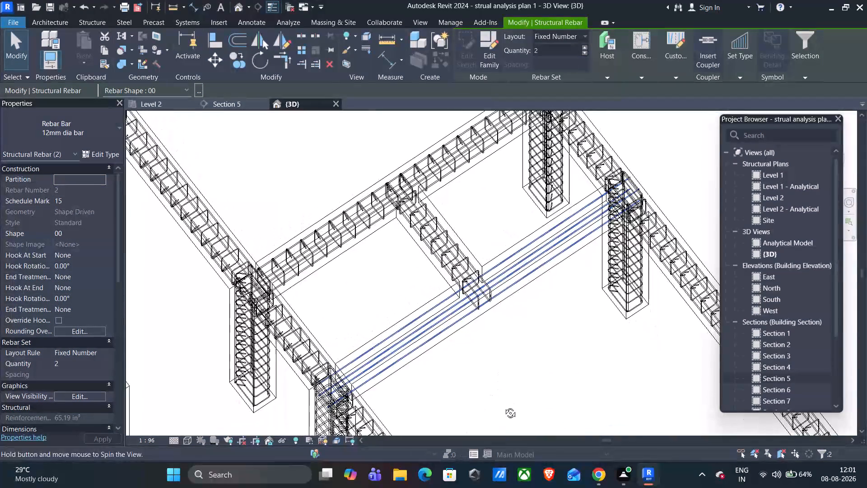
middle_click_drag(503, 406, 591, 449, "shift")
middle_click_drag(537, 351, 559, 350, "shift")
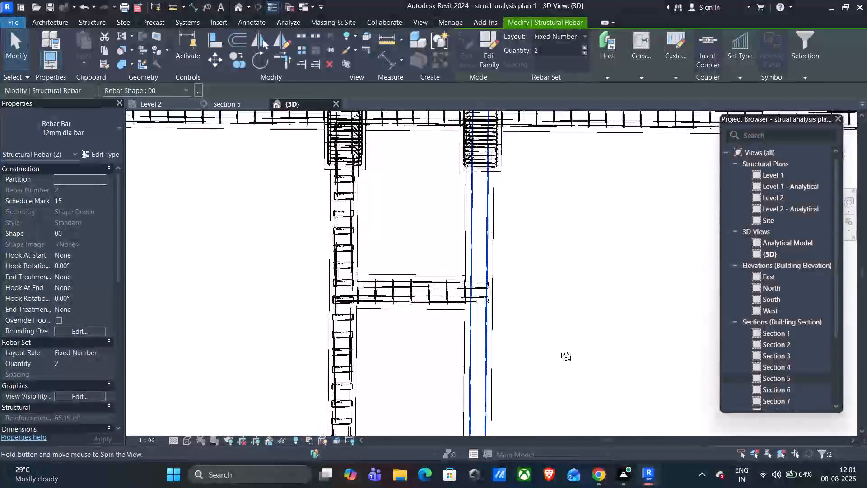
middle_click_drag(559, 350, 619, 254, "shift")
middle_click_drag(582, 272, 587, 263, "shift")
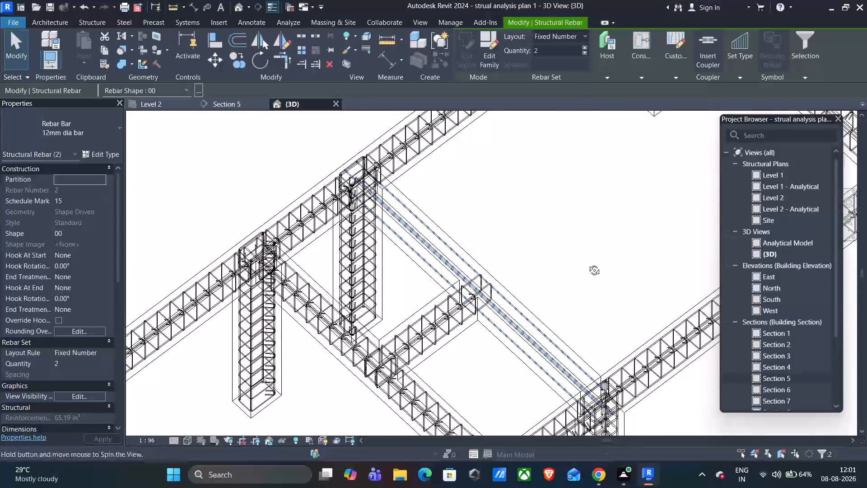
middle_click_drag(587, 263, 603, 239, "shift")
scroll(602, 239, "down", 1)
middle_click_drag(599, 242, 552, 237, "shift")
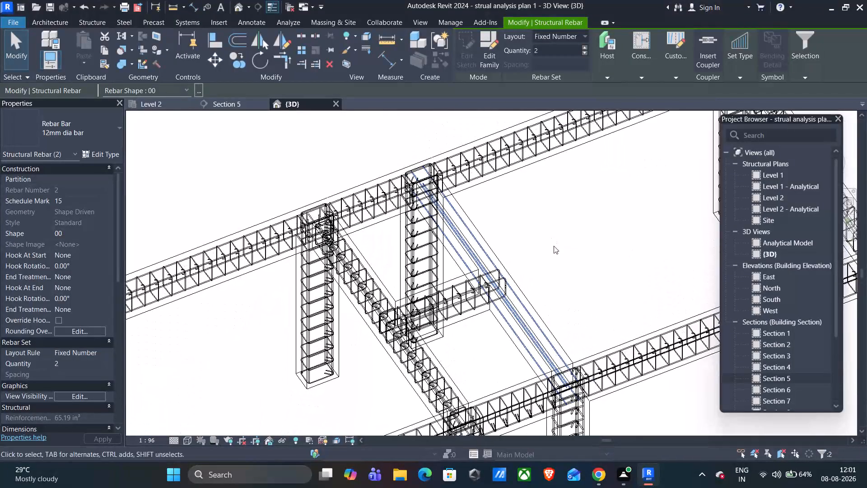
scroll(498, 314, "up", 10)
scroll(583, 275, "down", 7)
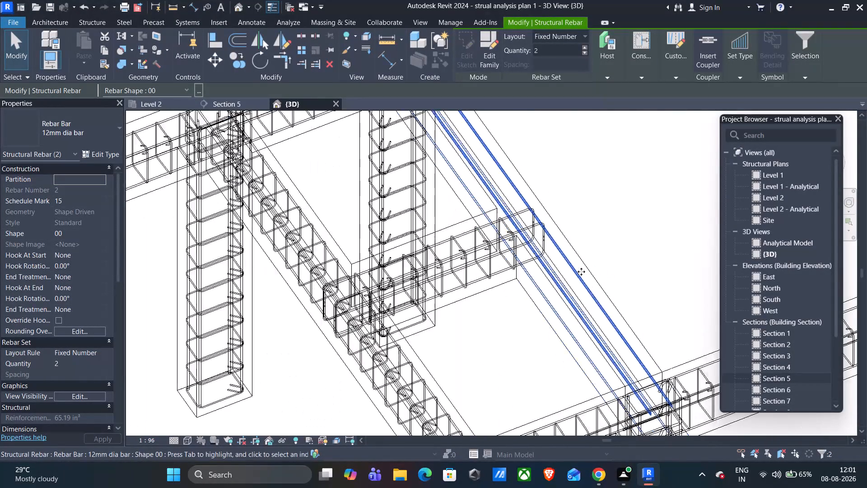
scroll(581, 272, "down", 1)
Select the 12mm shape 02 bars at the middle of Section 5's beam and locate them in the 3D view.
left_click(253, 108)
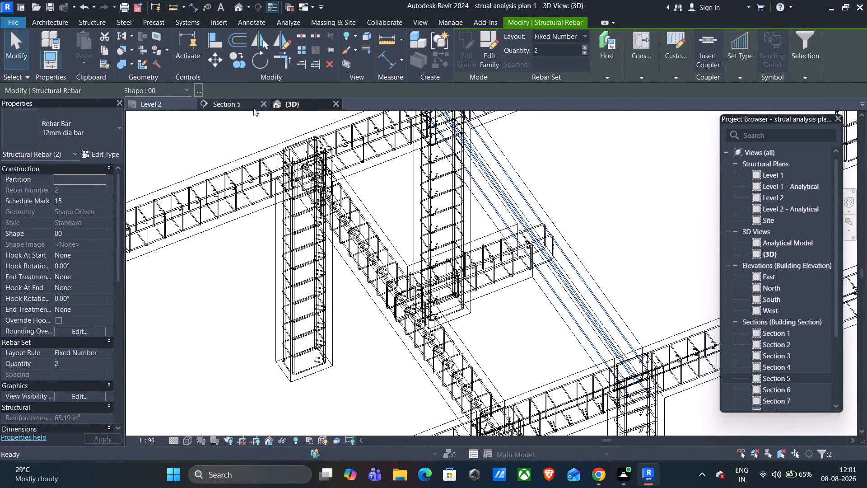
left_click(296, 102)
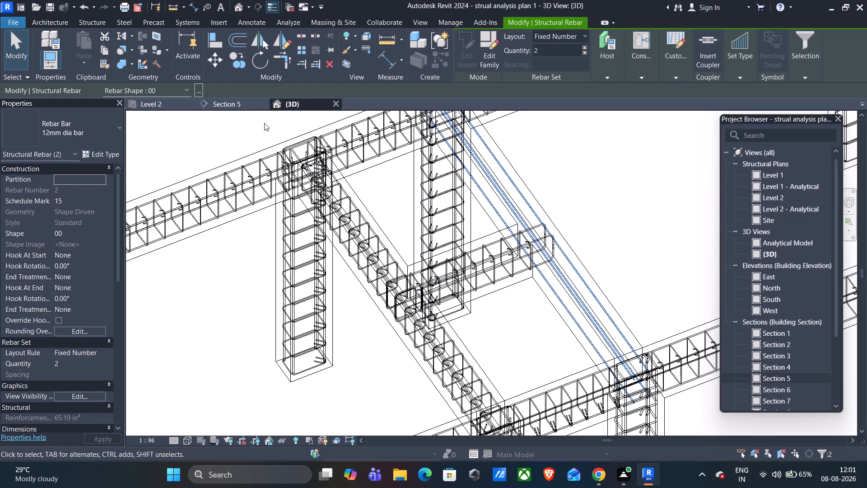
left_click(249, 108)
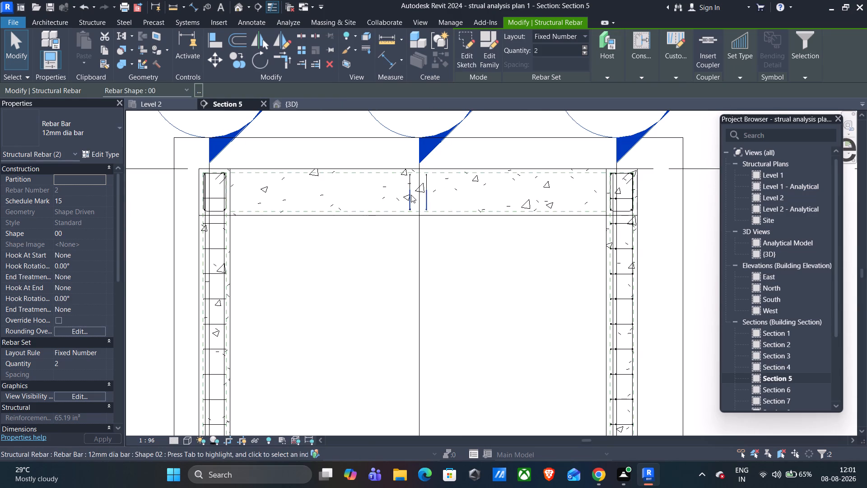
left_click(410, 195)
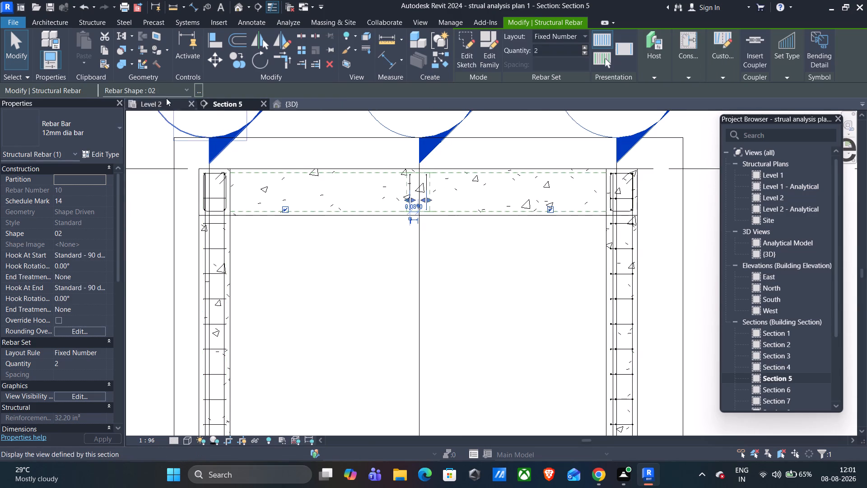
left_click(308, 107)
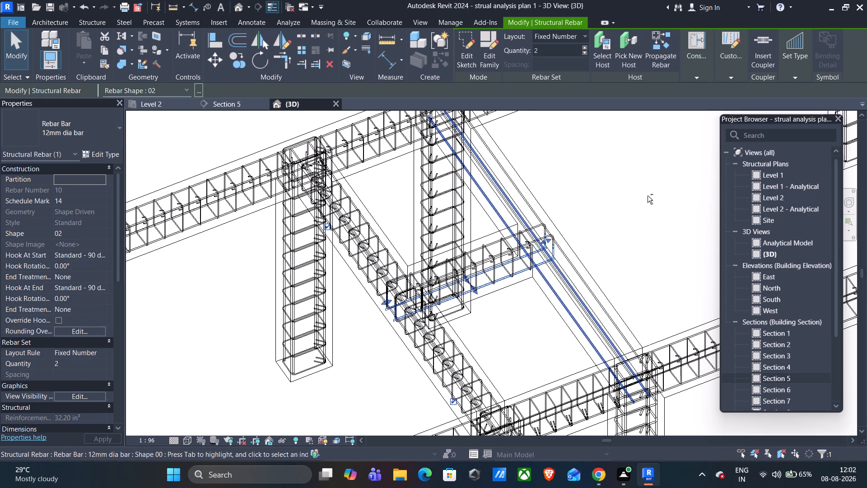
middle_click_drag(639, 190, 698, 137, "shift")
middle_click_drag(698, 132, 695, 121, "shift")
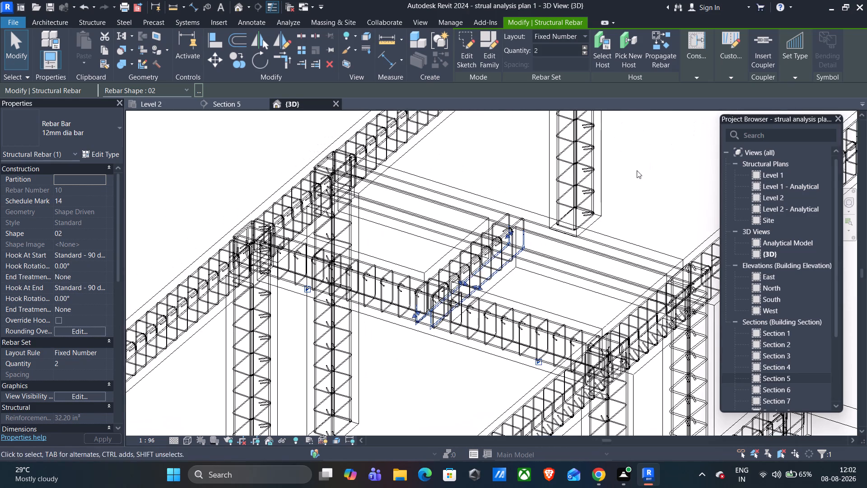
scroll(629, 172, "down", 4)
middle_click_drag(639, 169, 605, 234)
middle_click_drag(605, 234, 612, 224, "shift")
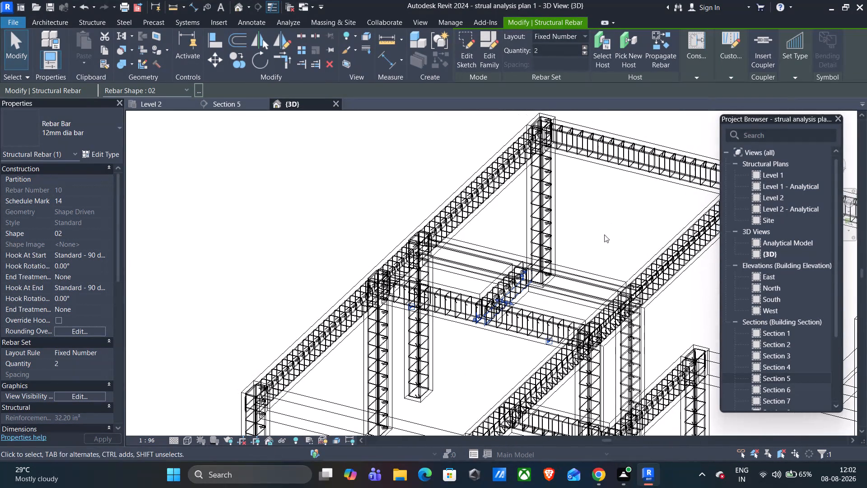
Select a 12mm straight bar set of the same beam in 3D and examine the beam's reinforcement in Section 5.
left_click(564, 278)
left_click(214, 108)
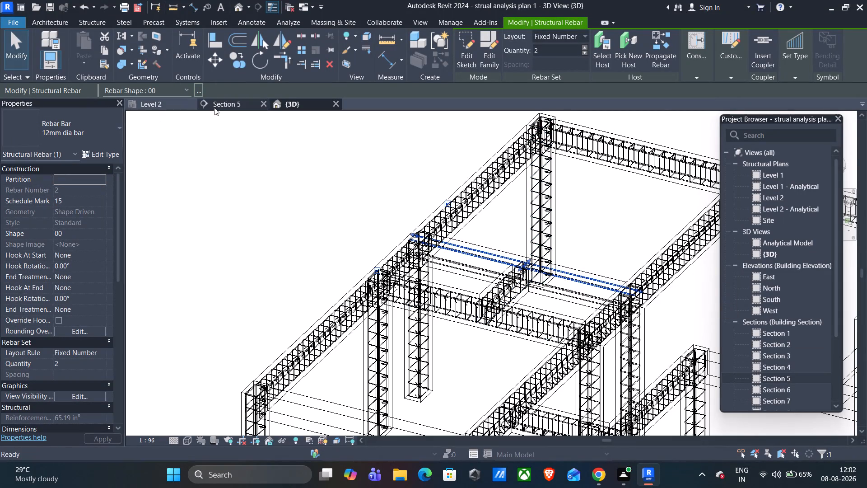
scroll(417, 197, "up", 1)
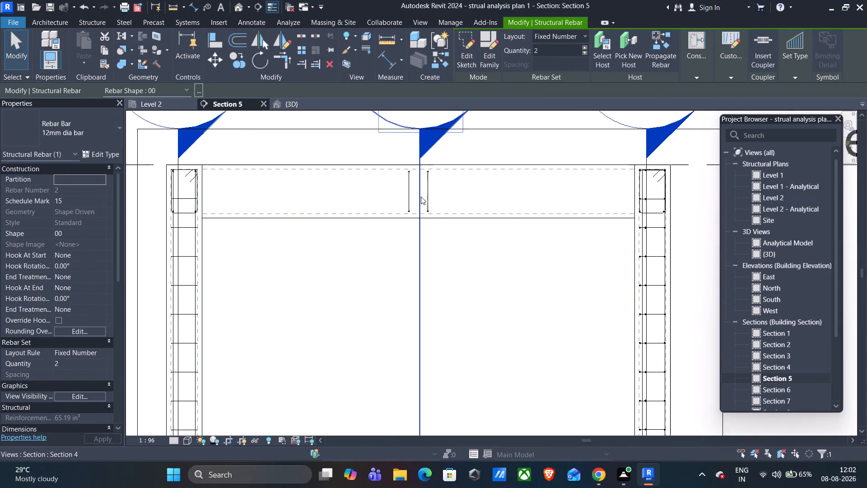
scroll(462, 203, "up", 3)
scroll(462, 203, "down", 5)
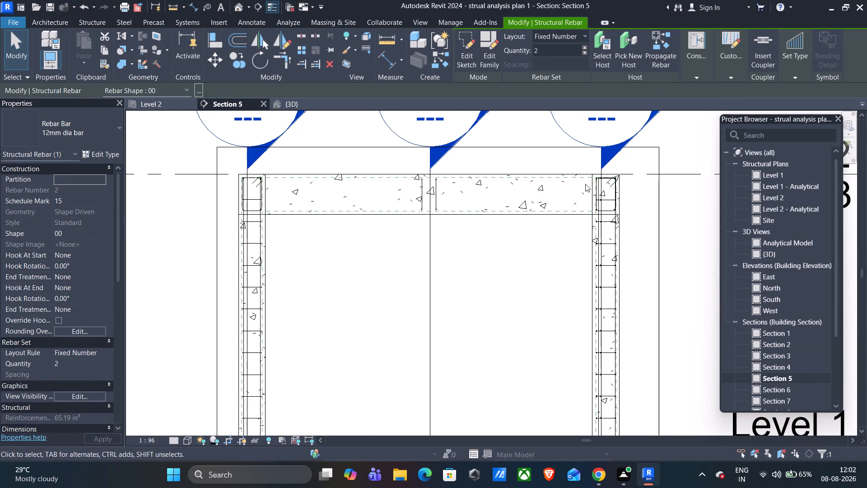
scroll(466, 202, "up", 5)
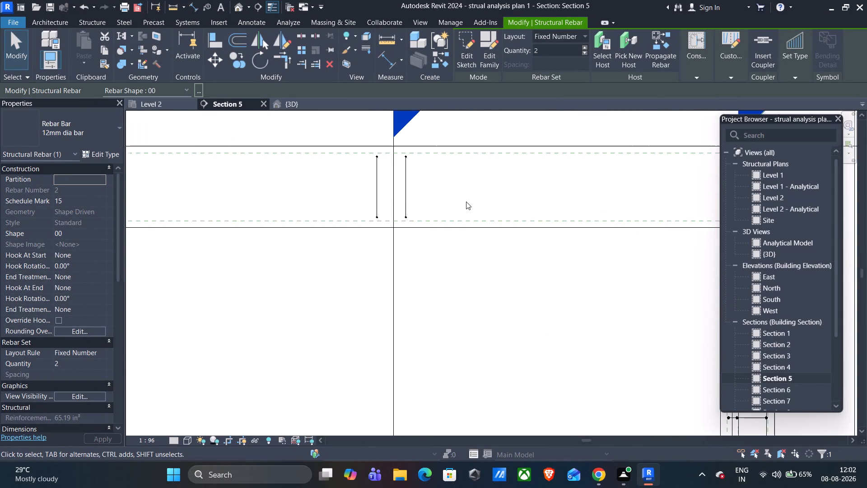
scroll(465, 202, "up", 4)
scroll(403, 177, "down", 9)
scroll(427, 156, "up", 2)
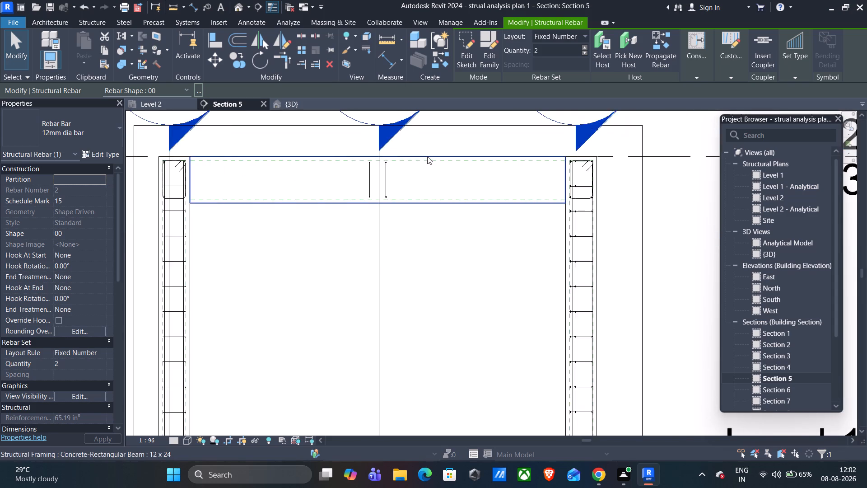
Select the 12 x 24 concrete beam in Section 5 and locate it in the 3D view to examine its reinforcement.
scroll(427, 156, "up", 5)
left_click(530, 145)
scroll(527, 178, "down", 7)
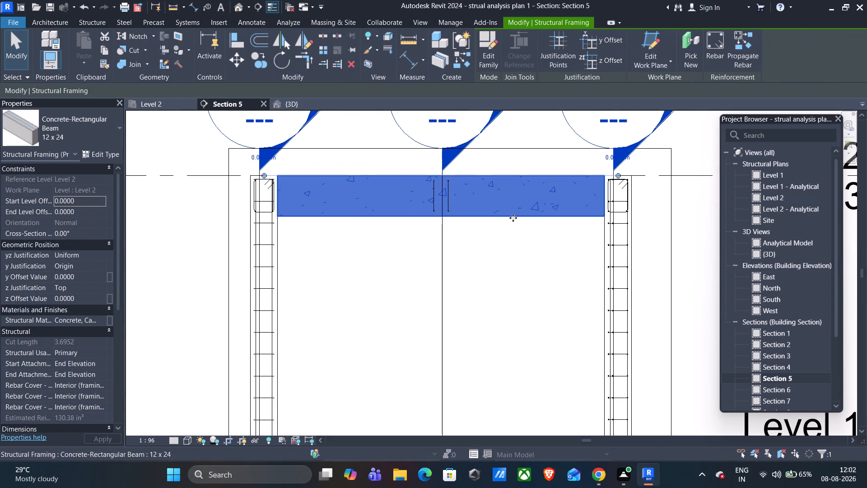
left_click(290, 106)
scroll(600, 244, "up", 2)
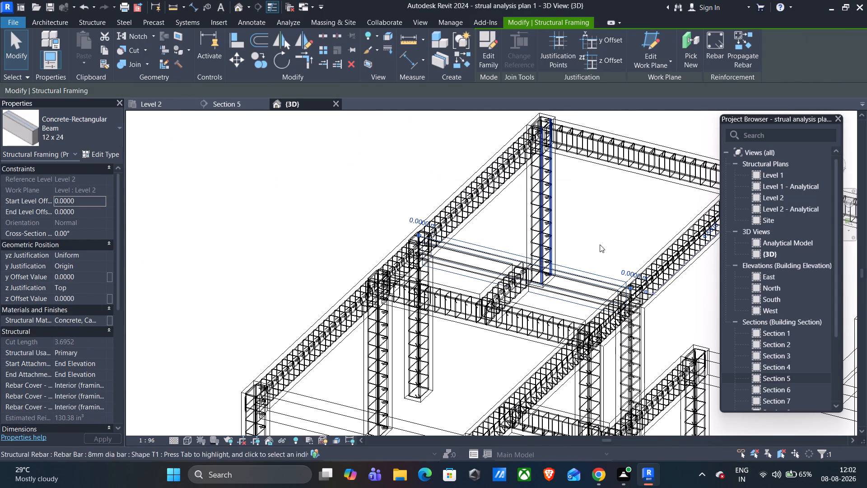
scroll(600, 244, "up", 4)
key("Escape")
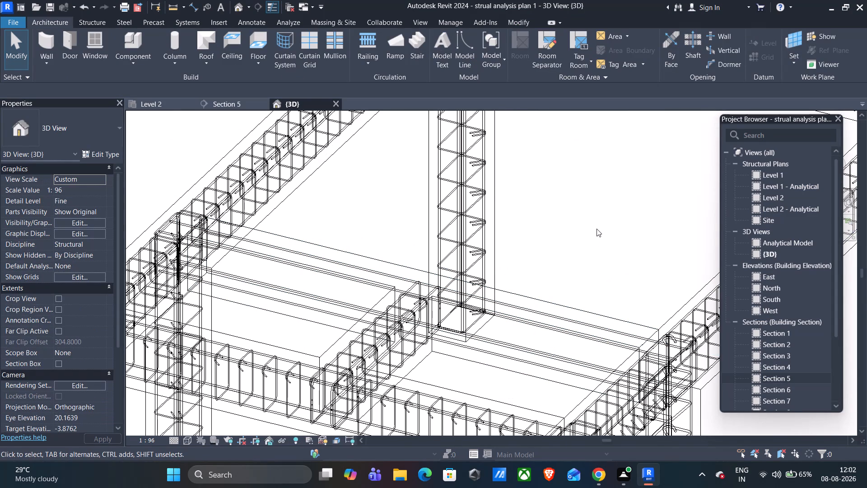
middle_click_drag(597, 229, 569, 292, "shift")
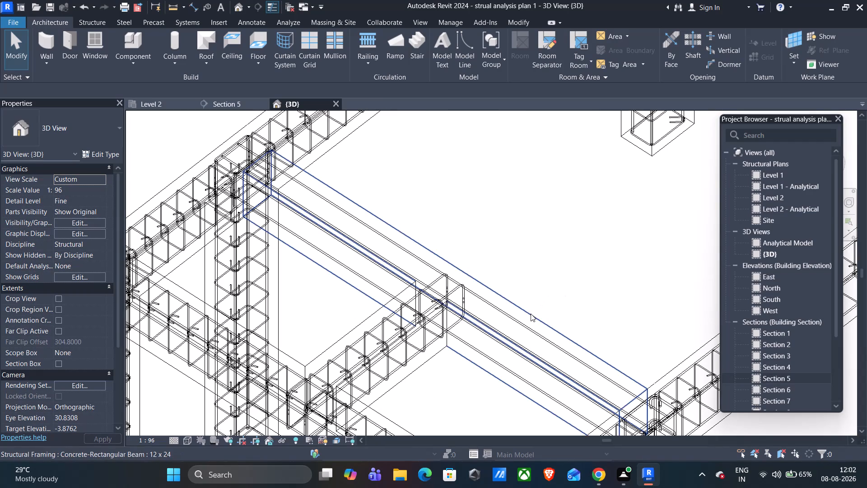
left_click(531, 314)
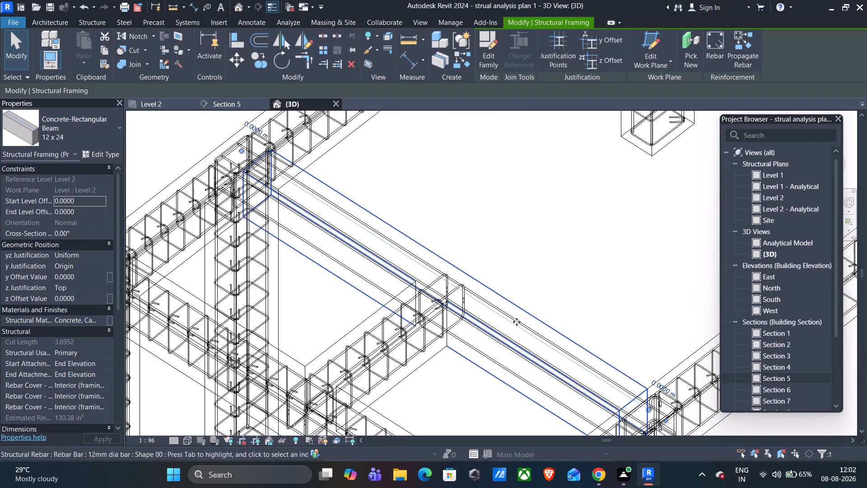
key("Escape")
Set Standard - 90 deg. hooks at the start and end of both 12mm straight bar sets in Section 5's beam.
scroll(513, 314, "up", 7)
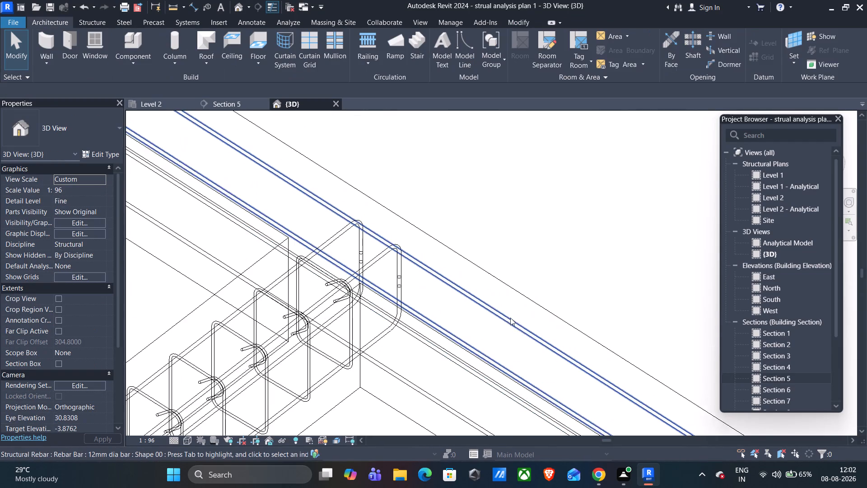
scroll(510, 318, "up", 2)
left_click(508, 320)
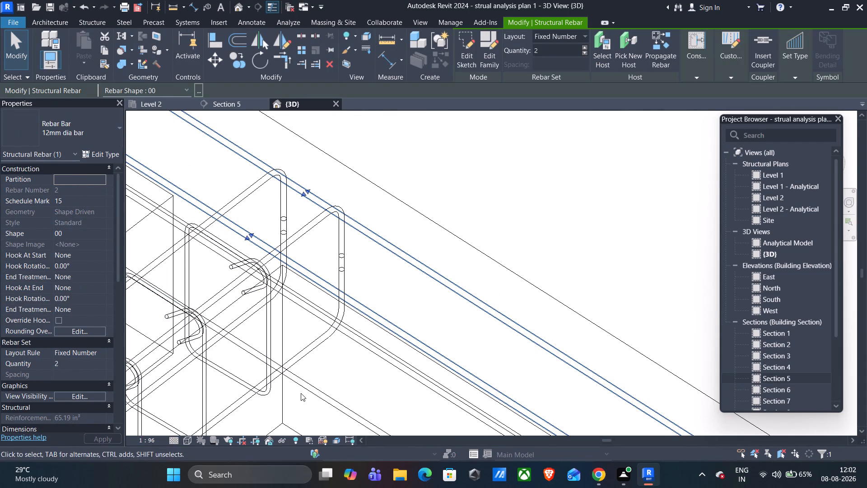
left_click(323, 396, "shift")
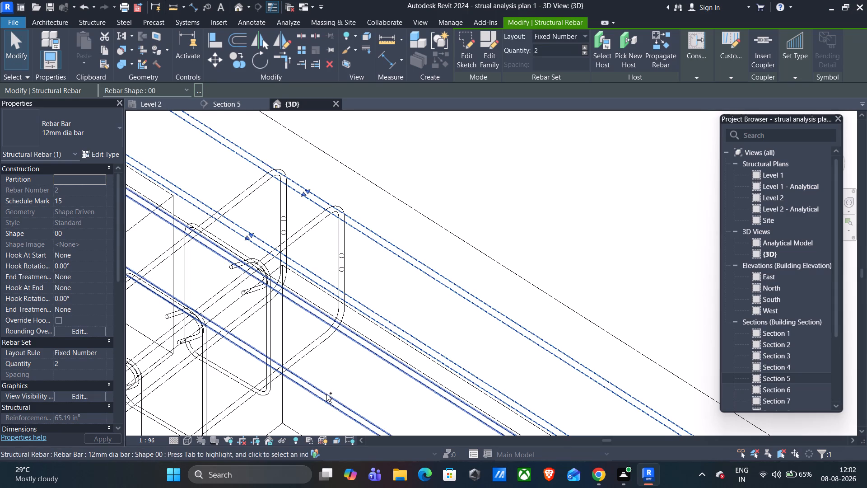
left_click(326, 394, "ctrl")
scroll(382, 343, "down", 5)
scroll(405, 305, "down", 2)
middle_click_drag(485, 265, 486, 248)
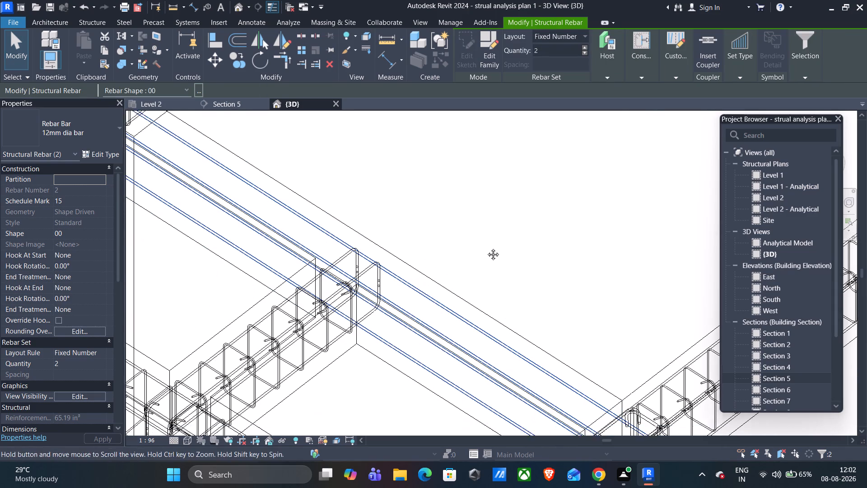
middle_click_drag(486, 248, 488, 241)
middle_click_drag(378, 405, 413, 354)
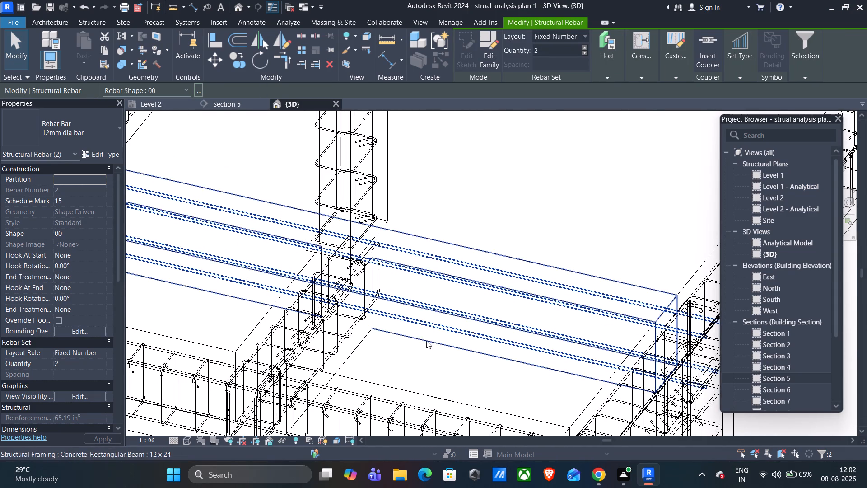
left_click(103, 255)
left_click(103, 274)
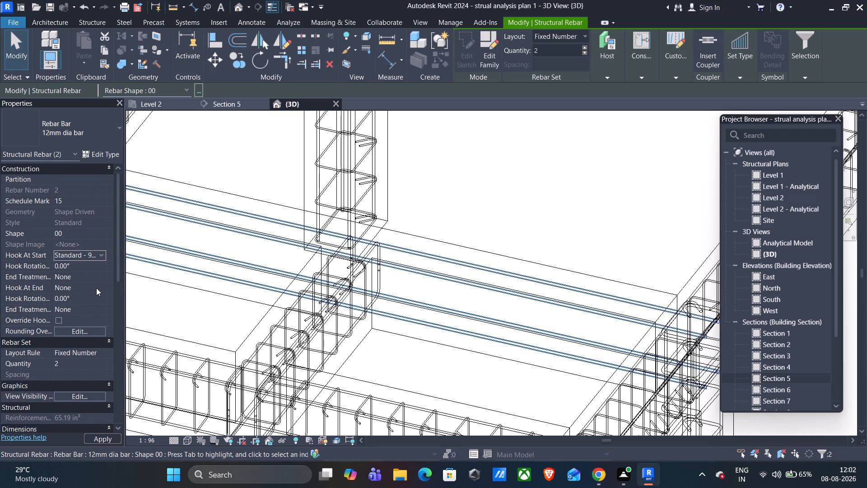
left_click(96, 287)
left_click(101, 288)
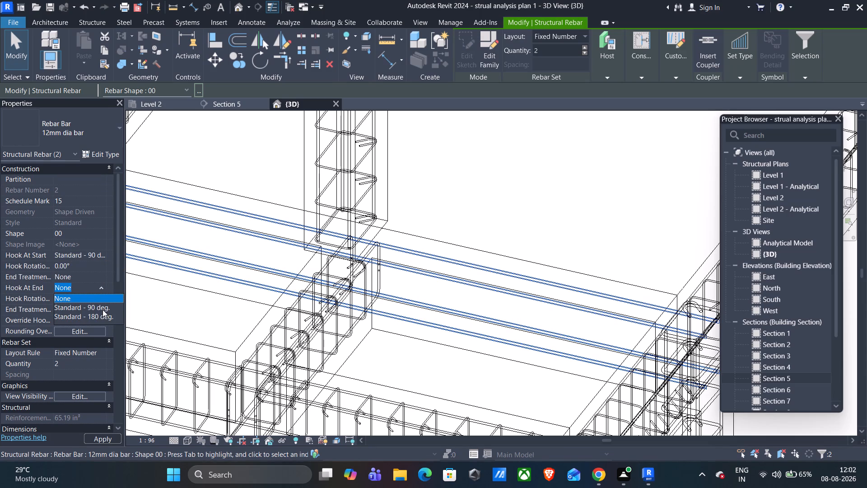
left_click(103, 306)
key("Escape")
scroll(420, 358, "down", 4)
Place 8mm T1 stirrups along Section 5's 12 x 24 beam with the Maximum Spacing layout at 200 mm.
left_click(225, 108)
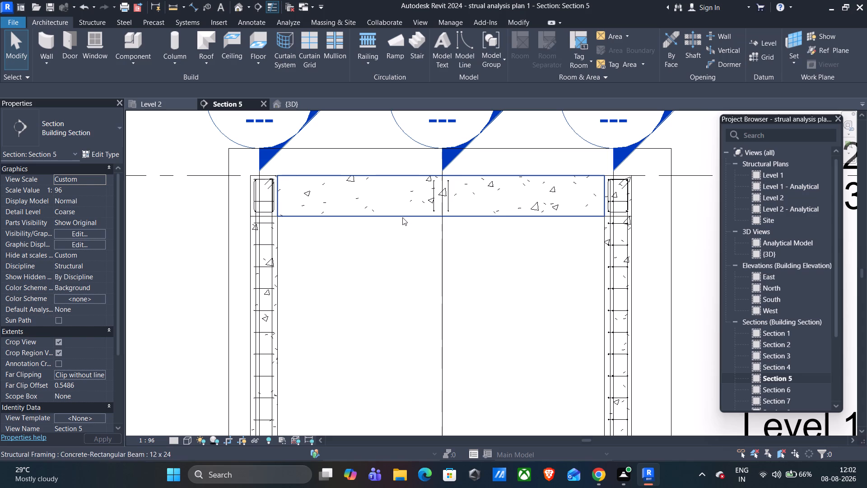
scroll(579, 188, "up", 6)
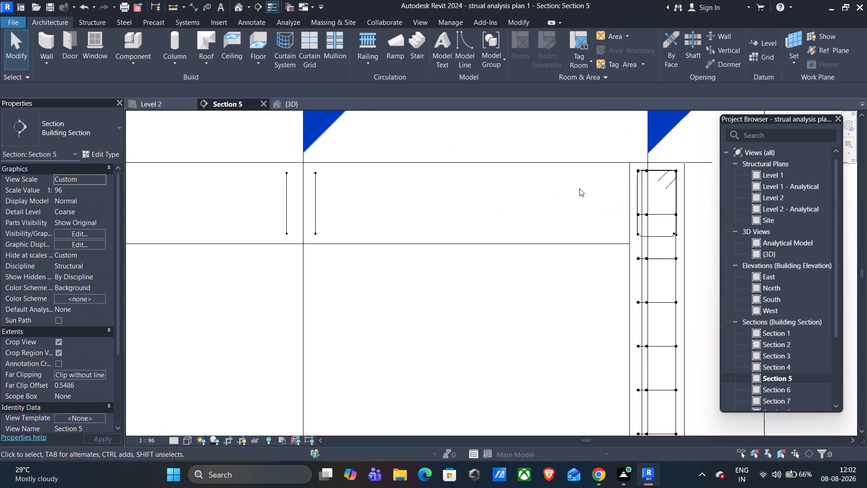
scroll(579, 188, "up", 8)
scroll(578, 190, "down", 11)
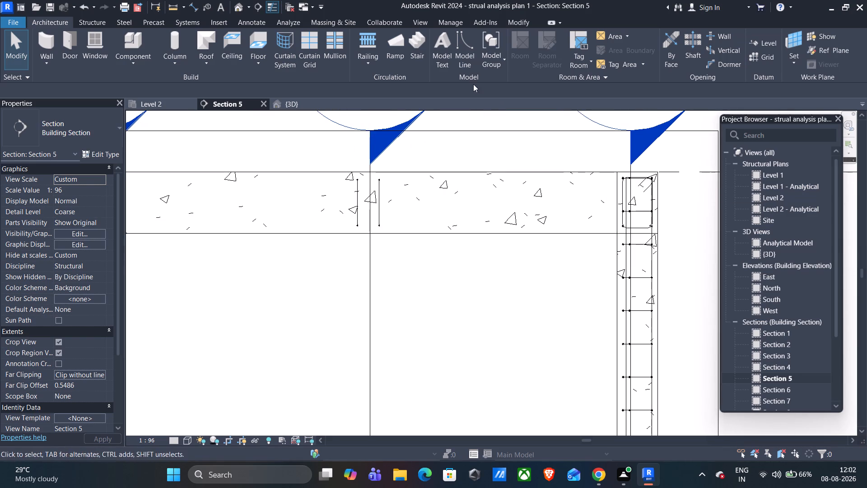
left_click(443, 179)
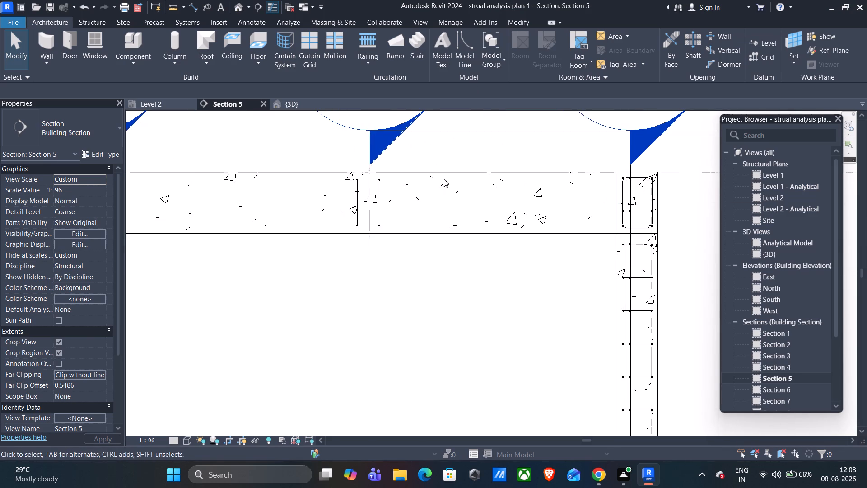
left_click(446, 173)
left_click(709, 41)
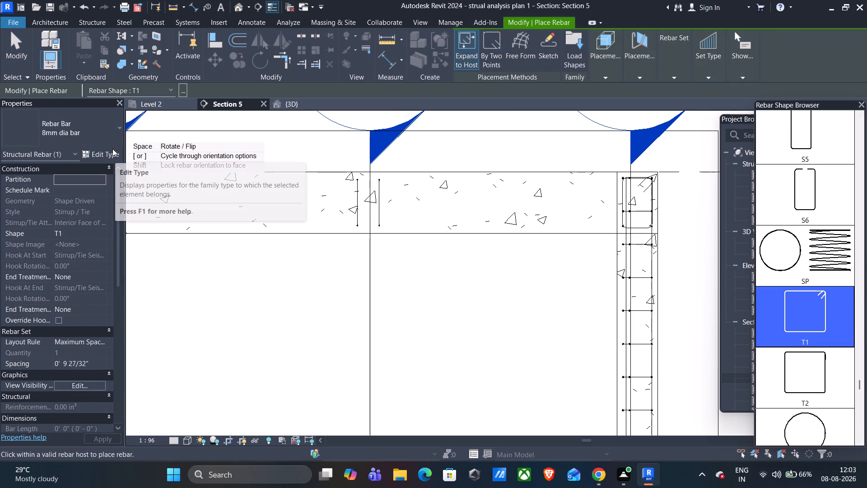
left_click(99, 361)
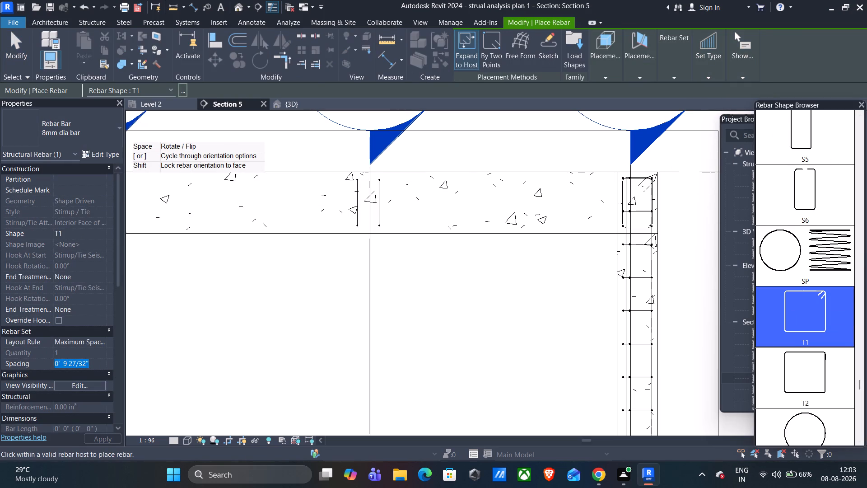
type("20m")
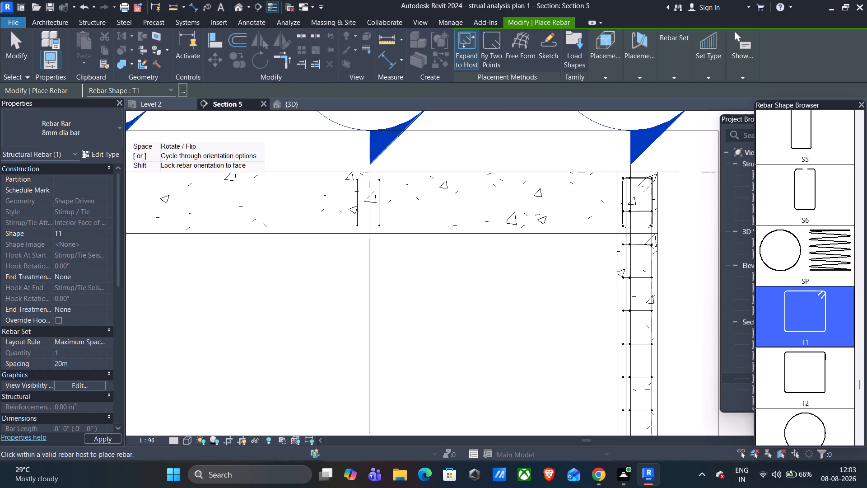
key("m")
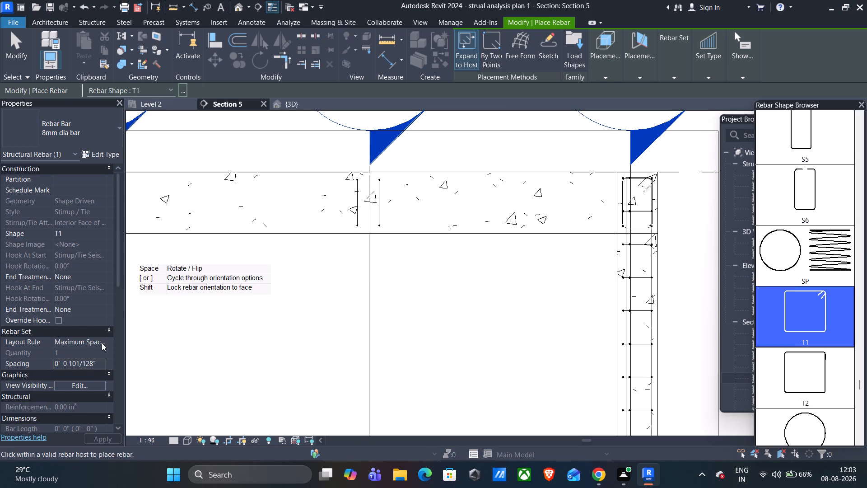
left_click(683, 77)
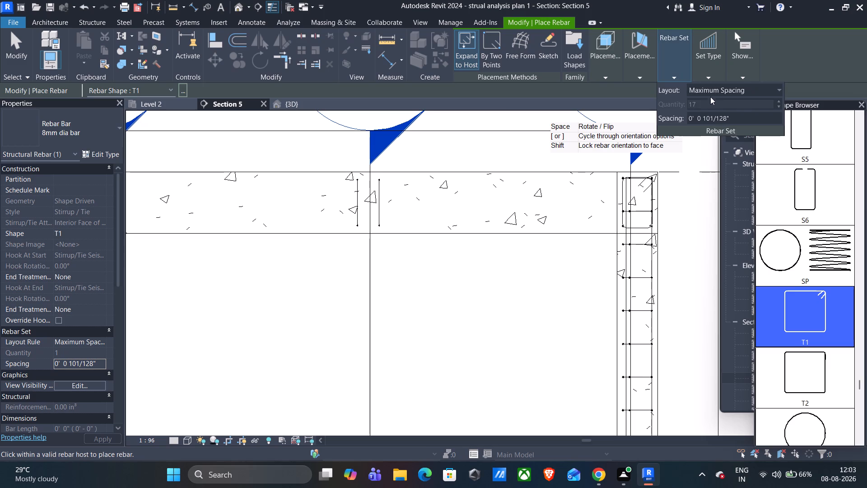
left_click_drag(740, 120, 682, 126)
type("20")
key("0")
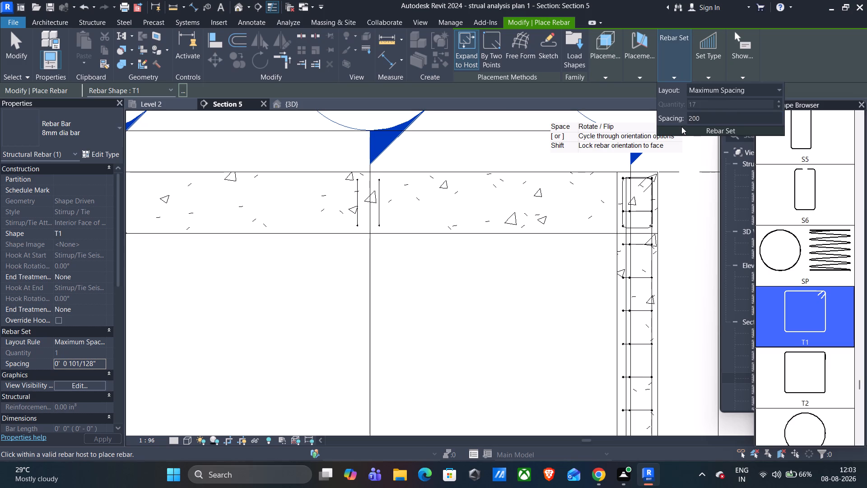
type("mm")
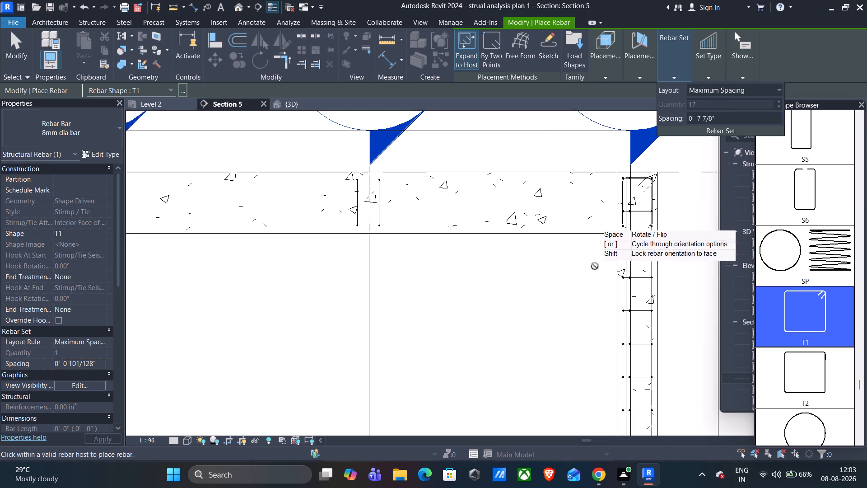
left_click(531, 215)
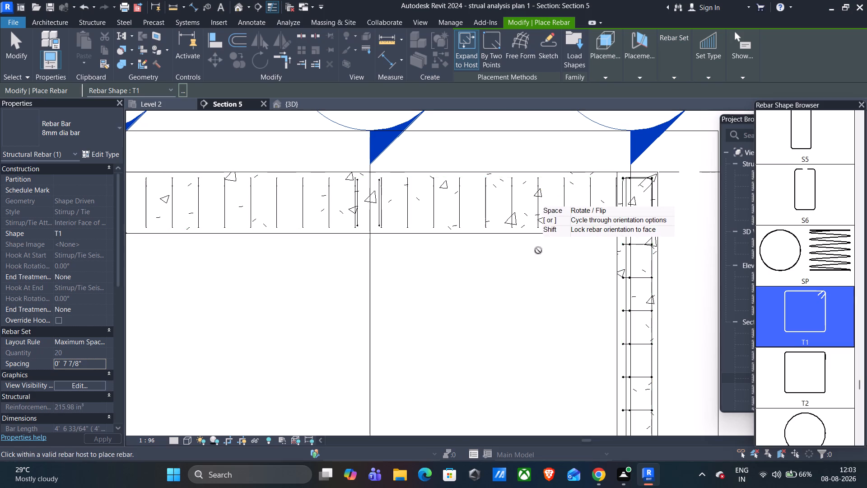
Examine the new T1 stirrups and hooked 12mm bars in 3D, along with the rest of the frame's reinforcement.
left_click(289, 109)
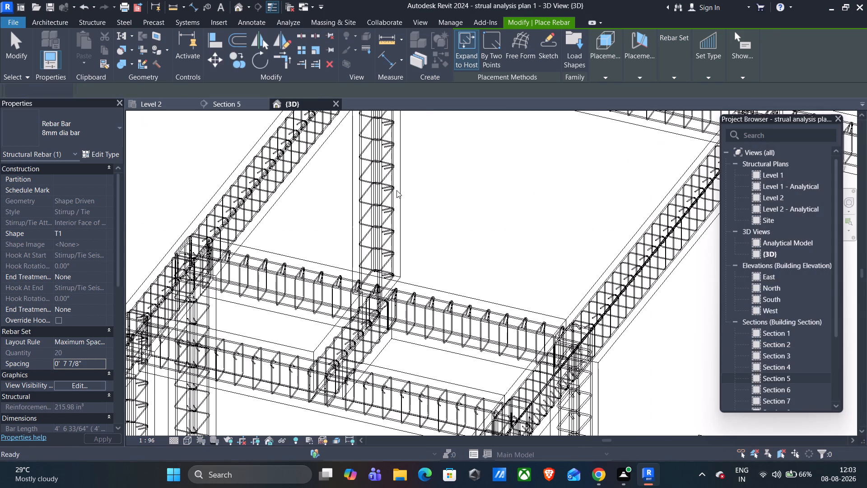
key("Escape")
scroll(461, 279, "up", 7)
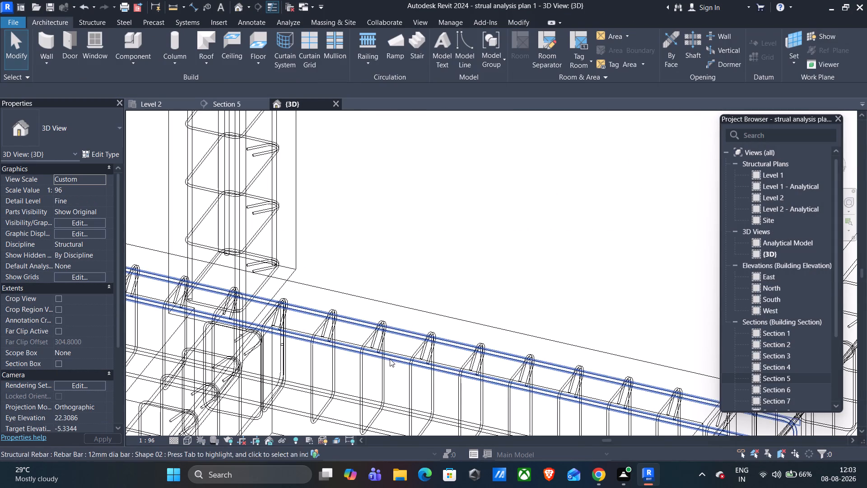
left_click(362, 373)
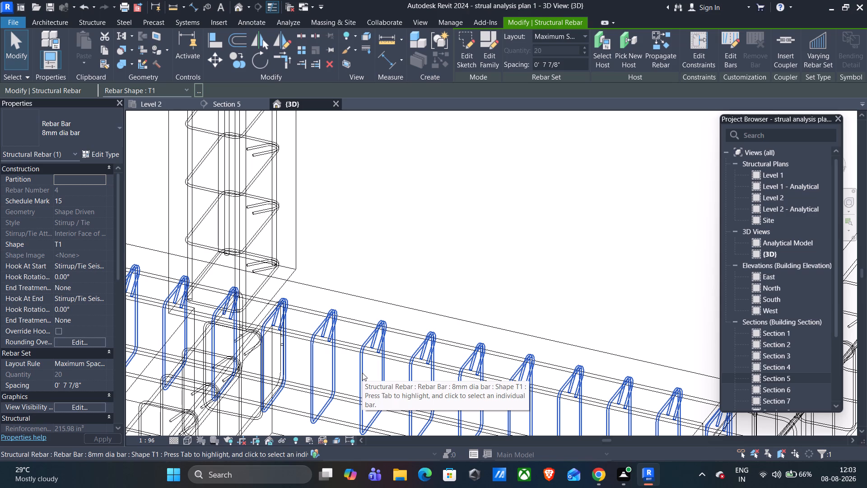
left_click(395, 352)
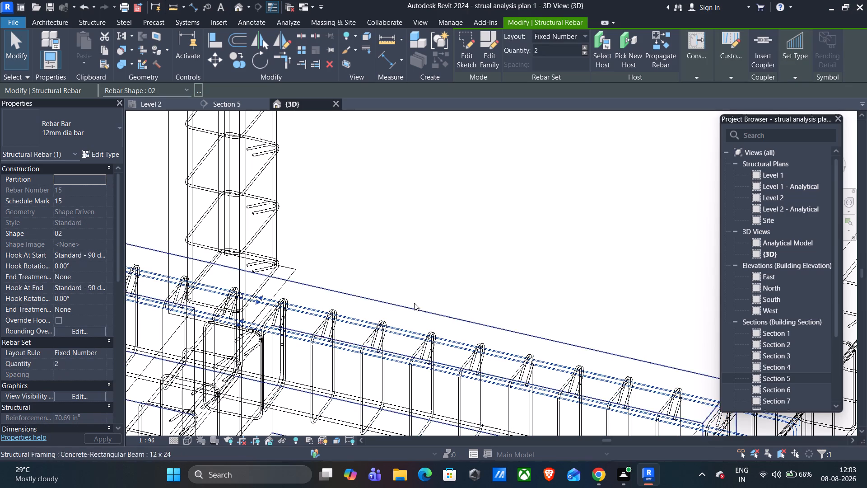
scroll(439, 258, "down", 13)
key("Escape")
scroll(448, 239, "down", 2)
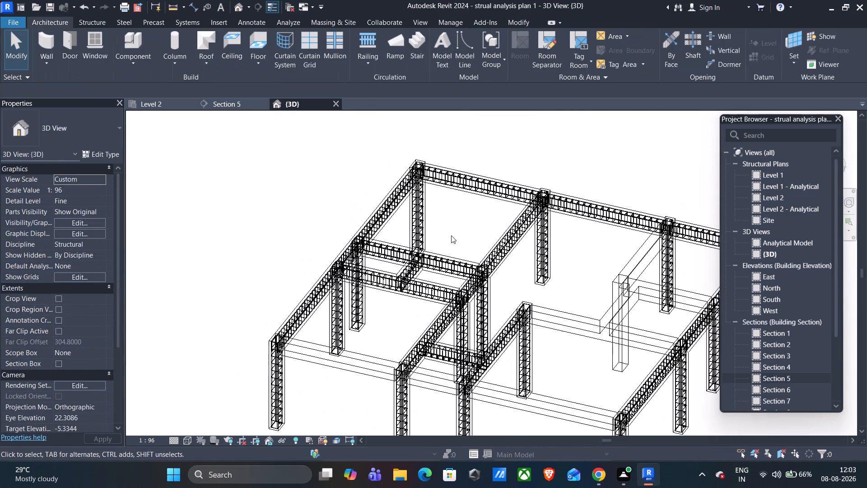
middle_click_drag(579, 284, 526, 236)
middle_click_drag(532, 324, 541, 308)
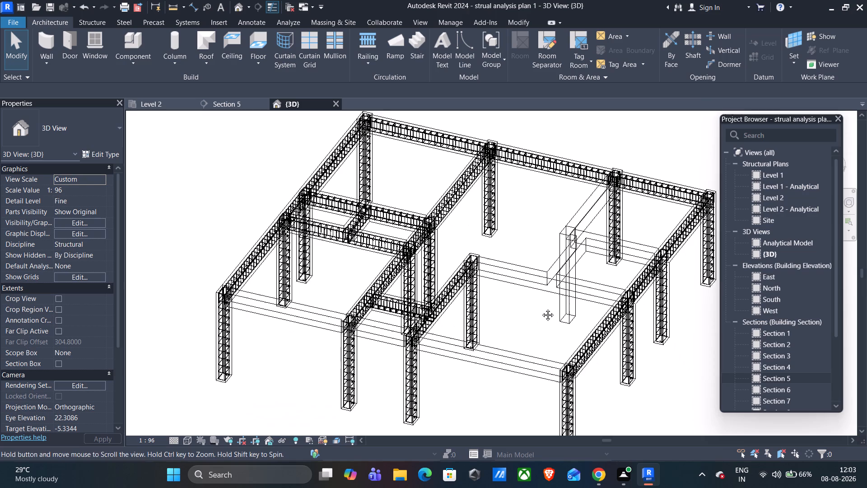
middle_click_drag(541, 308, 544, 303)
Examine the Level 2 structural plan and its section markers around the interior beams still needing a section.
left_click(153, 103)
scroll(360, 293, "down", 6)
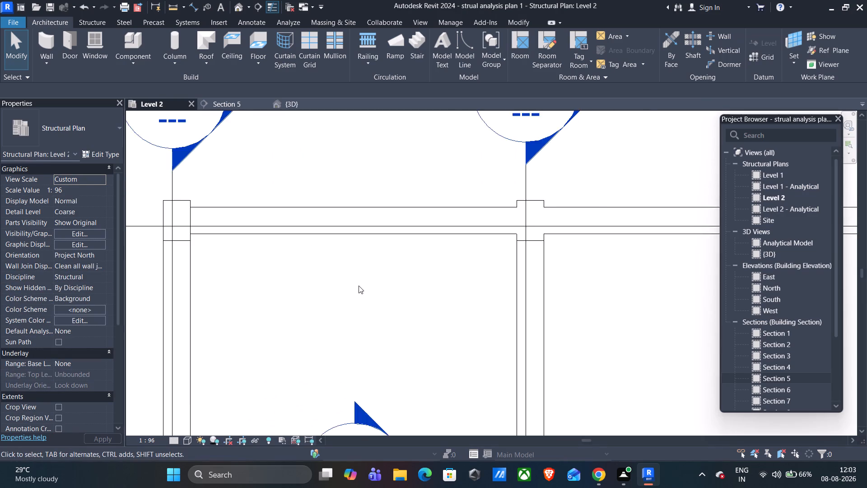
scroll(359, 286, "down", 9)
middle_click_drag(457, 303, 471, 174)
middle_click_drag(510, 308, 512, 294)
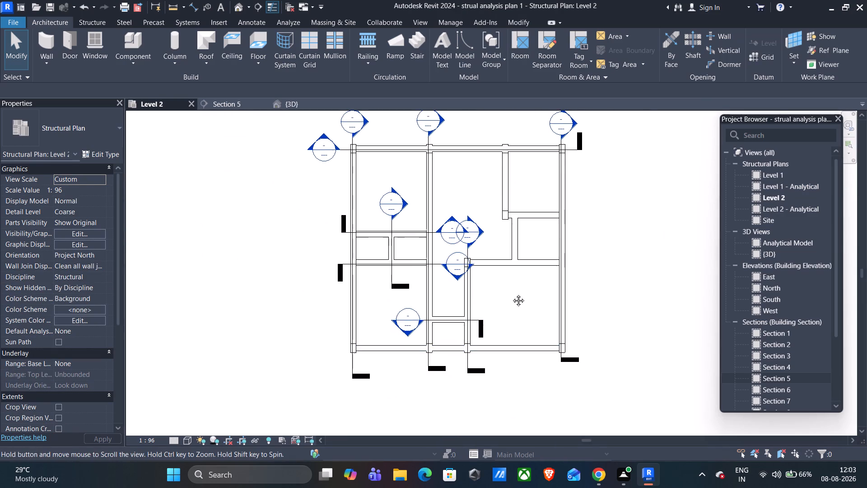
middle_click_drag(512, 294, 521, 251)
scroll(461, 344, "up", 5)
middle_click_drag(472, 319, 461, 367)
scroll(461, 367, "down", 4)
middle_click_drag(513, 272, 494, 327)
scroll(477, 306, "up", 4)
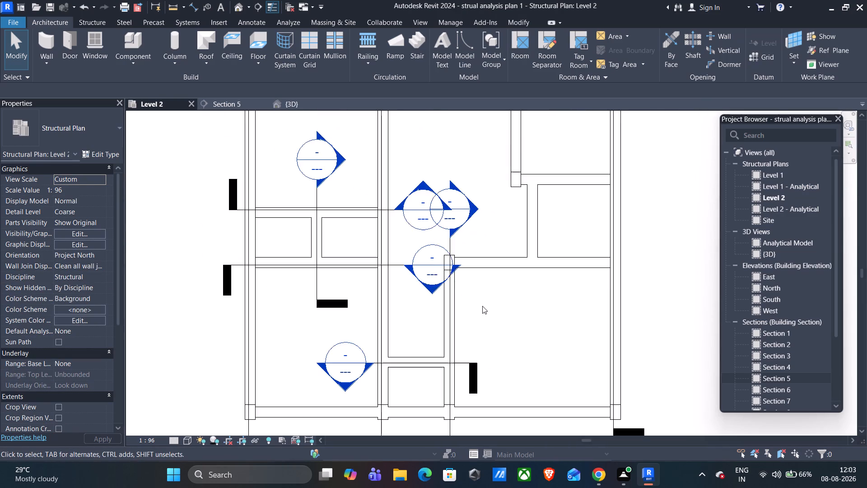
scroll(482, 306, "up", 5)
left_click(320, 235)
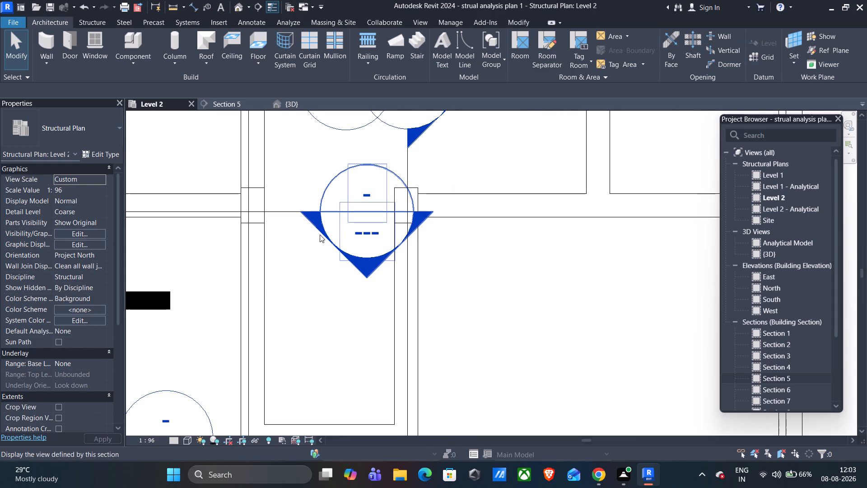
left_click(323, 233)
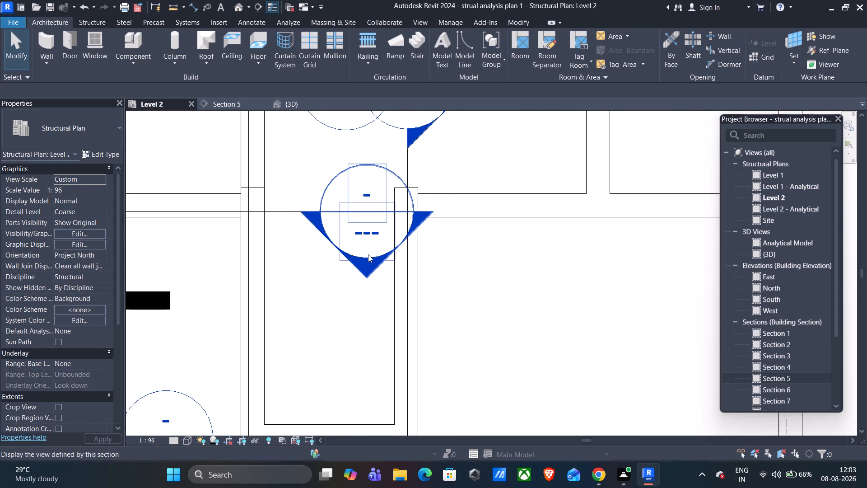
left_click(368, 254)
scroll(533, 282, "down", 4)
middle_click_drag(555, 288, 484, 303)
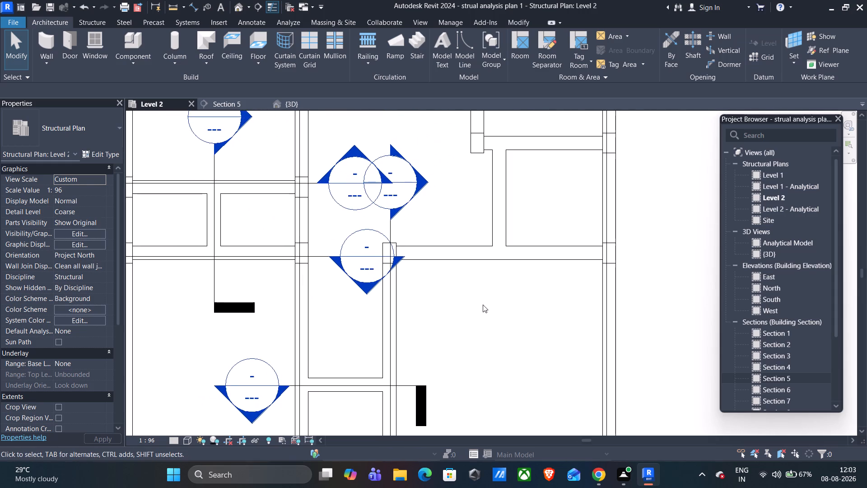
scroll(461, 336, "up", 3)
scroll(461, 336, "down", 4)
scroll(457, 261, "down", 3)
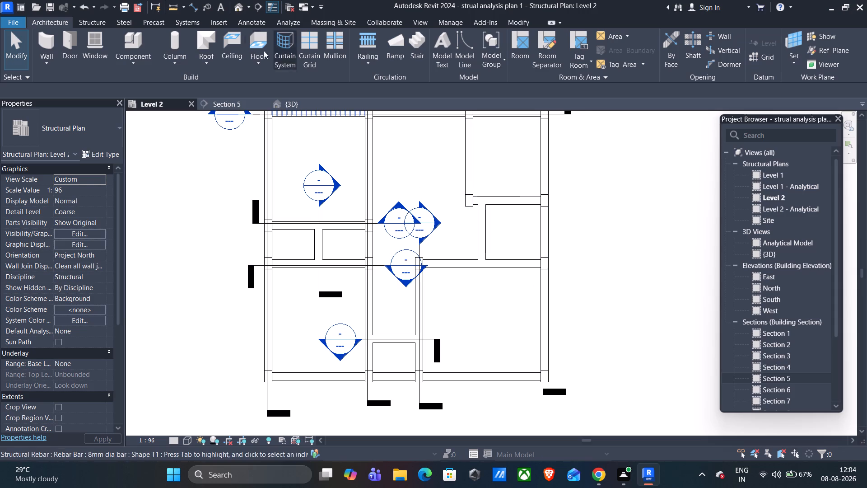
Draw a building section along the horizontal interior beam ending at the outer column line, with a far clip offset of about 1.63 m.
left_click(256, 9)
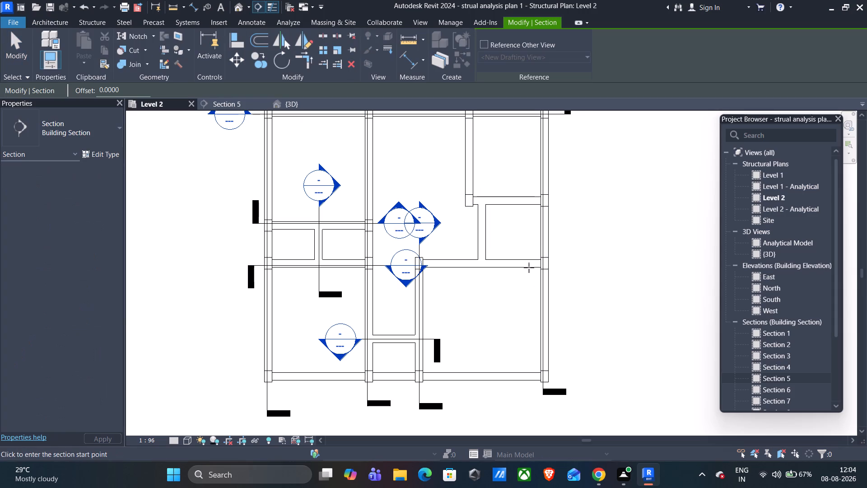
left_click(384, 263)
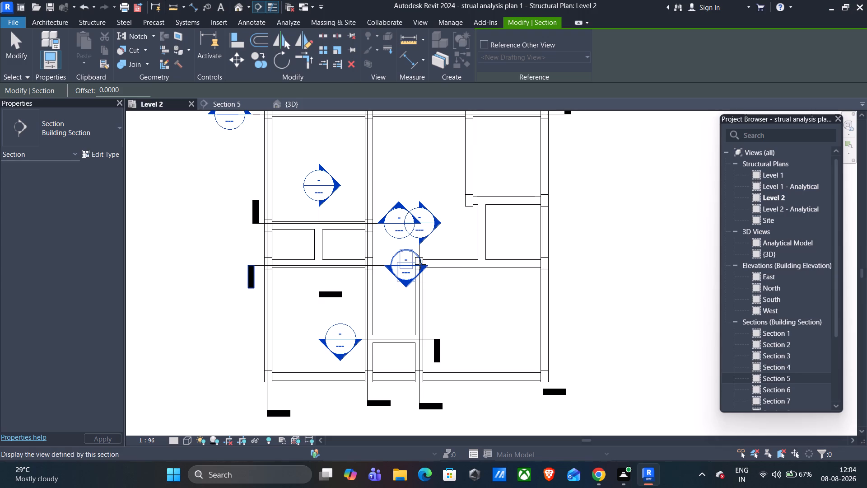
left_click(387, 263)
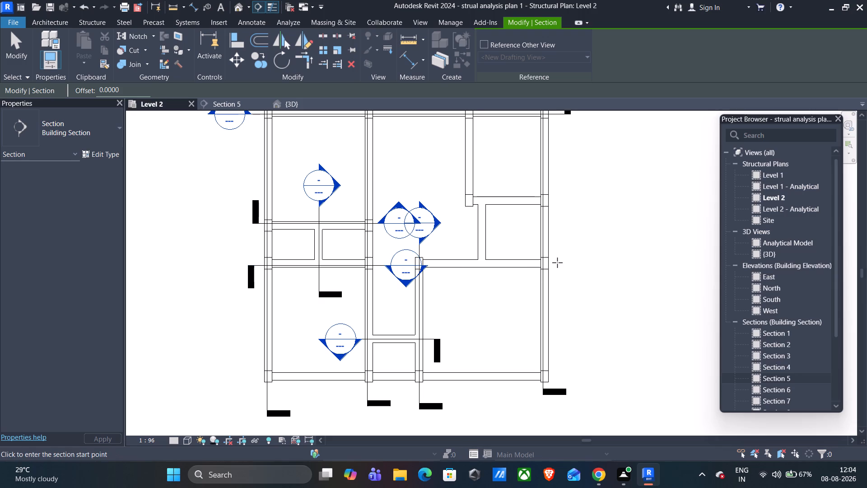
left_click(260, 6)
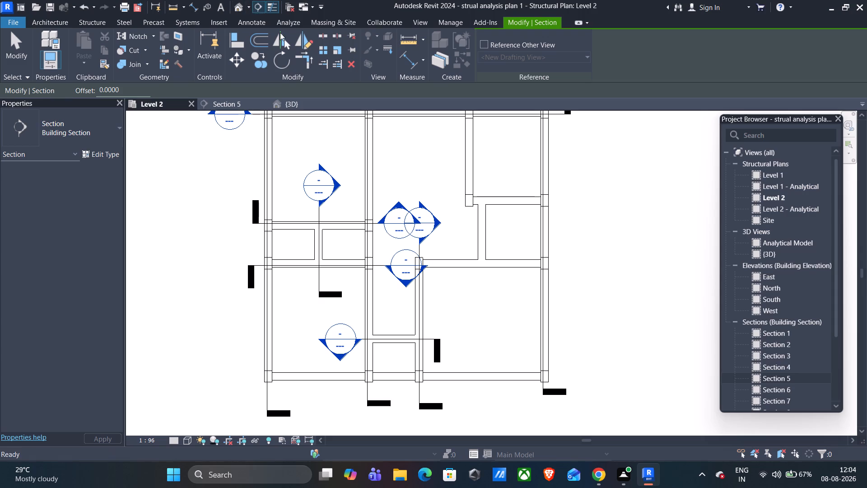
left_click(561, 264)
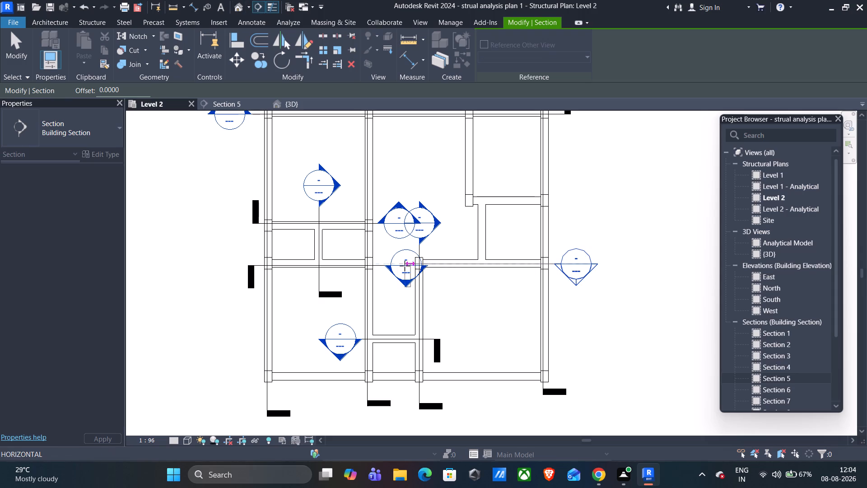
left_click(382, 264)
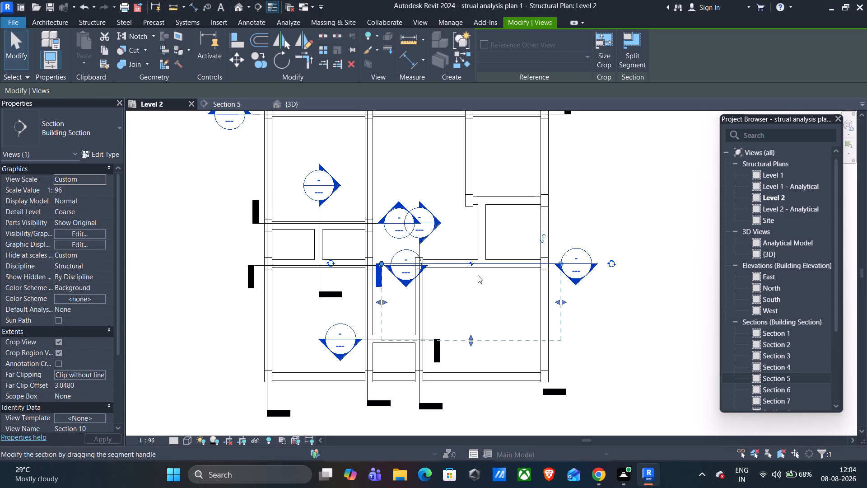
left_click_drag(471, 336, 467, 300)
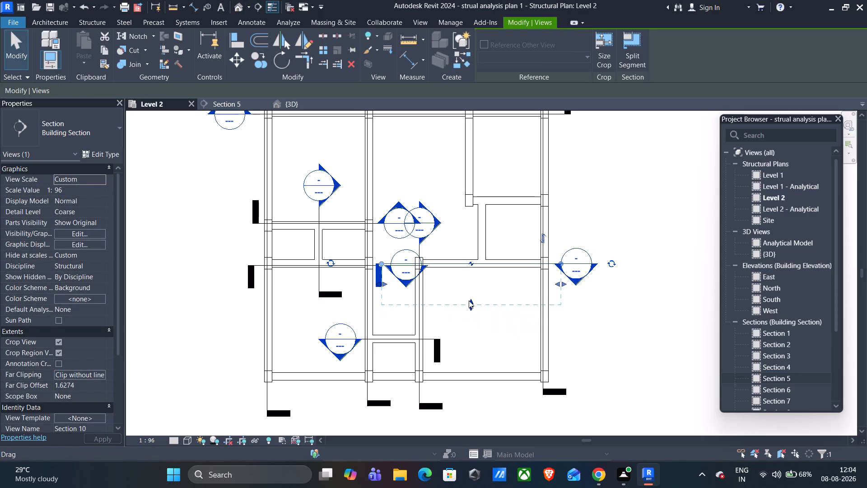
key("Escape")
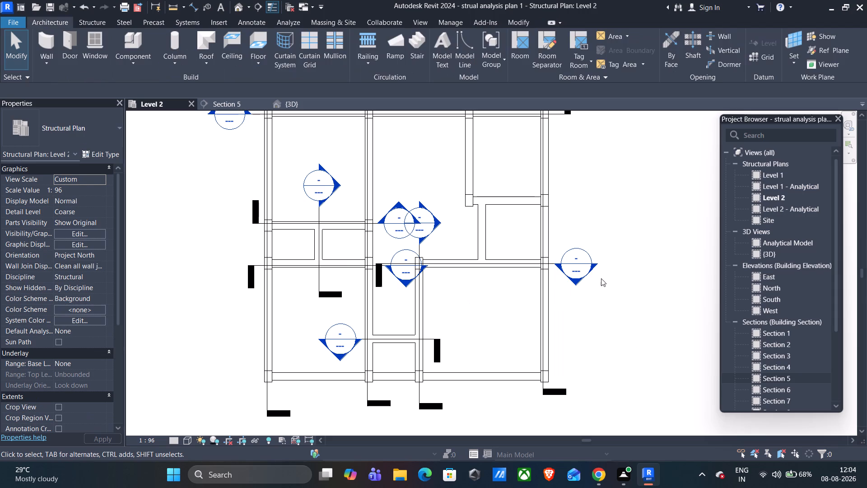
In the new section's view, place 8mm T1 stirrups along the 12 x 24 beam with the Maximum Spacing layout at 200 mm.
double_click(588, 267)
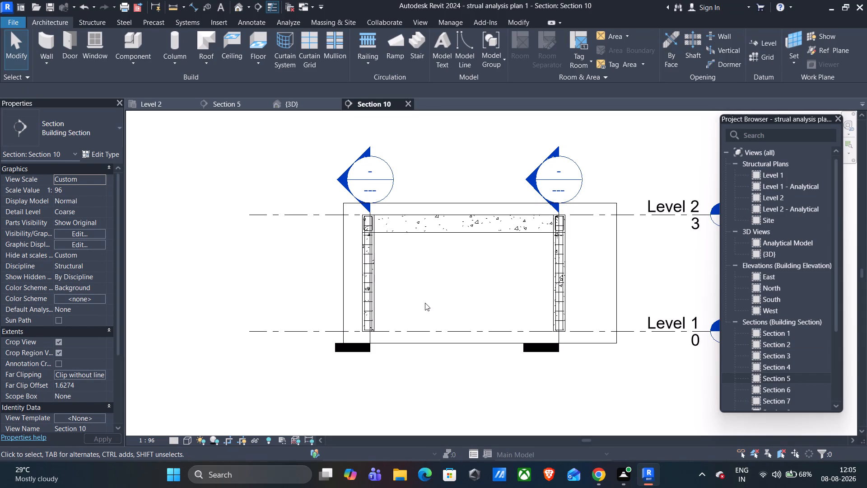
scroll(453, 357, "down", 1)
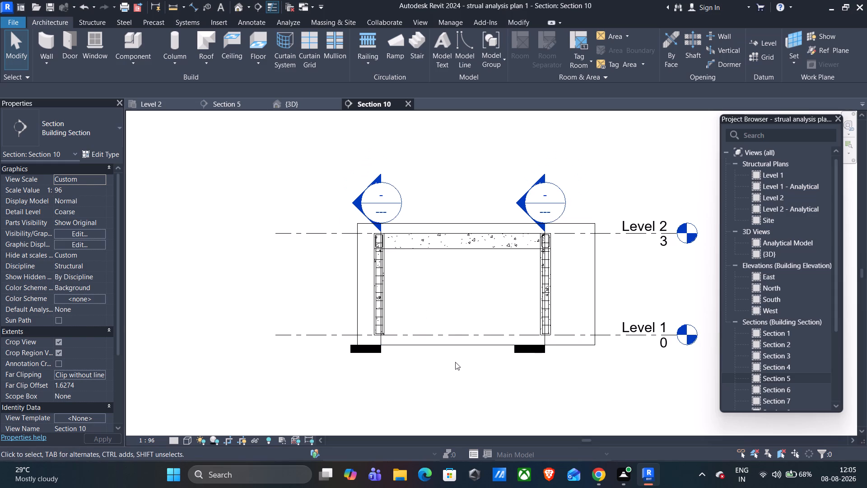
scroll(471, 373, "down", 1)
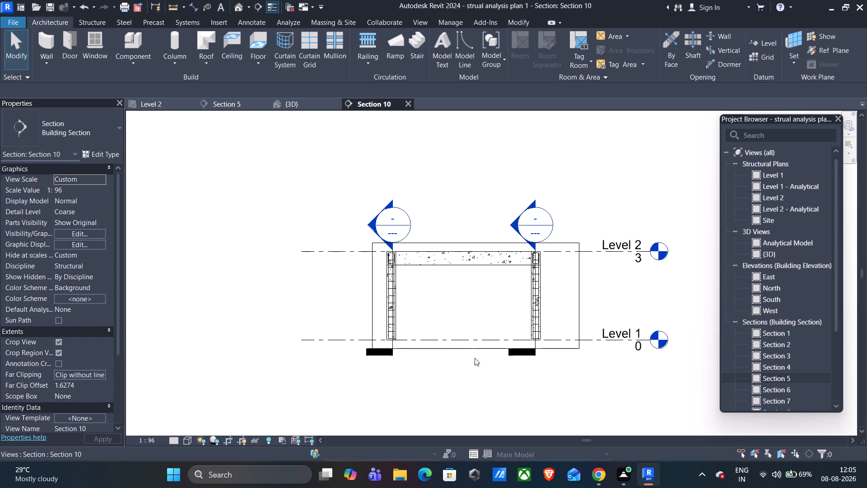
scroll(481, 353, "down", 1)
scroll(481, 353, "up", 3)
scroll(457, 279, "up", 3)
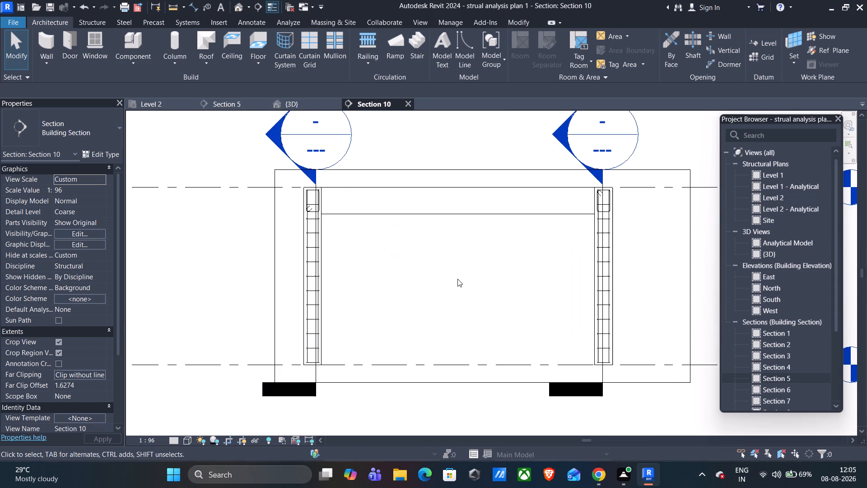
middle_click_drag(467, 274, 485, 302)
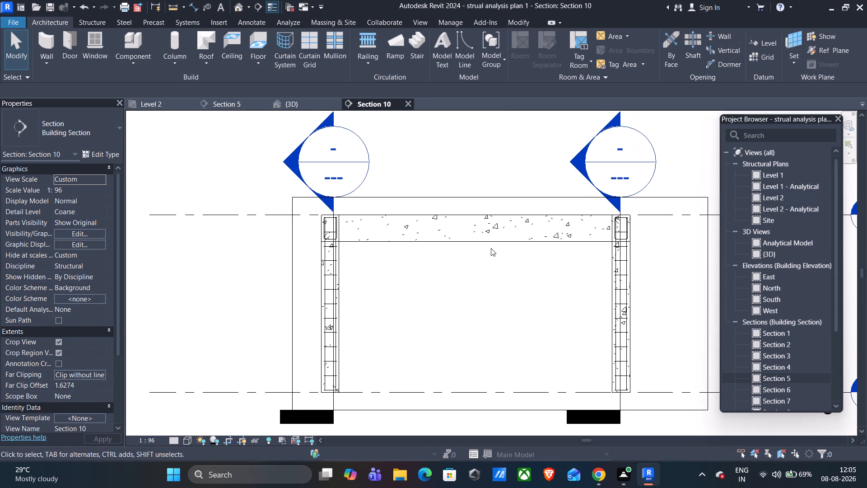
left_click(494, 243)
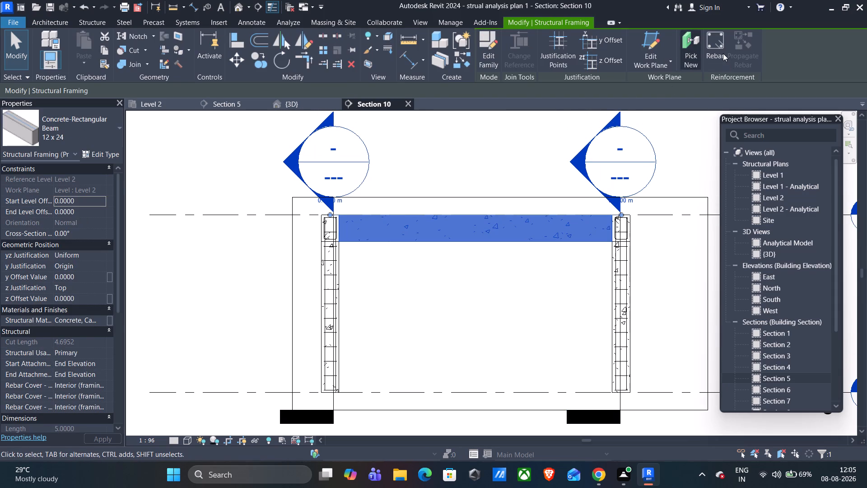
left_click(721, 51)
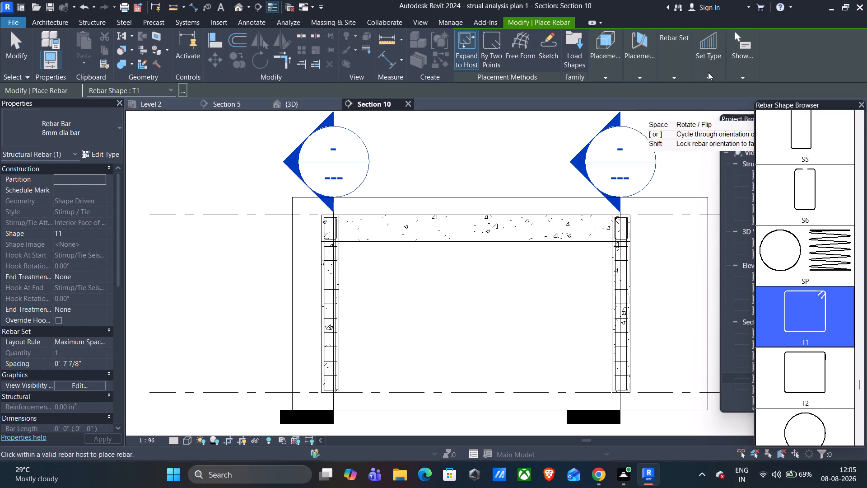
left_click(684, 72)
left_click_drag(725, 112, 704, 117)
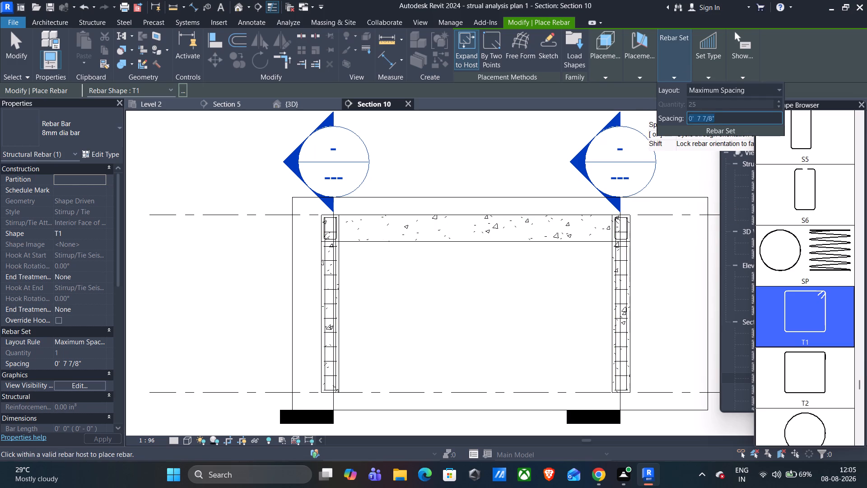
left_click_drag(725, 117, 688, 123)
type("200mm")
left_click(564, 225)
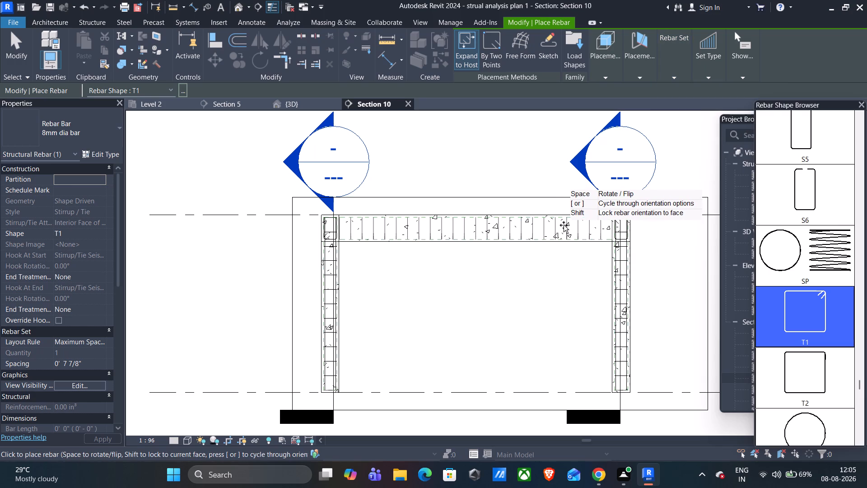
Place 12mm straight bars, shape 00, along the beam's top, parallel to the work plane, with a Fixed Number layout of 2.
left_click(649, 79)
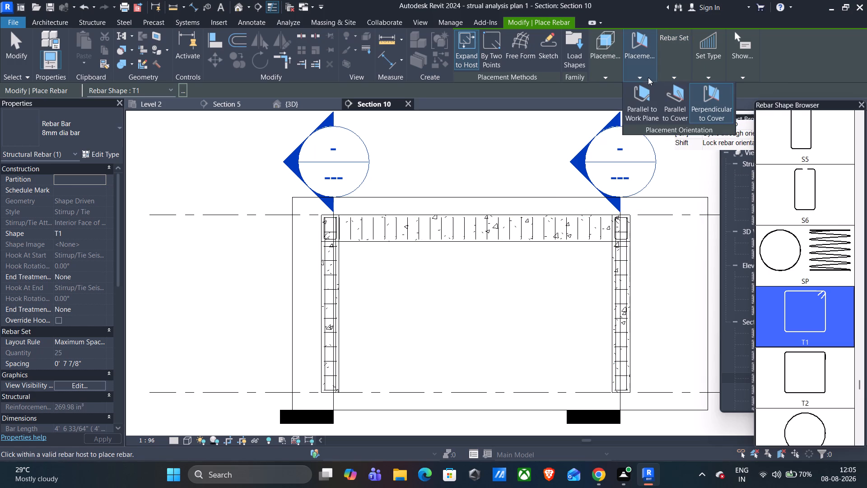
left_click(649, 100)
left_click(678, 75)
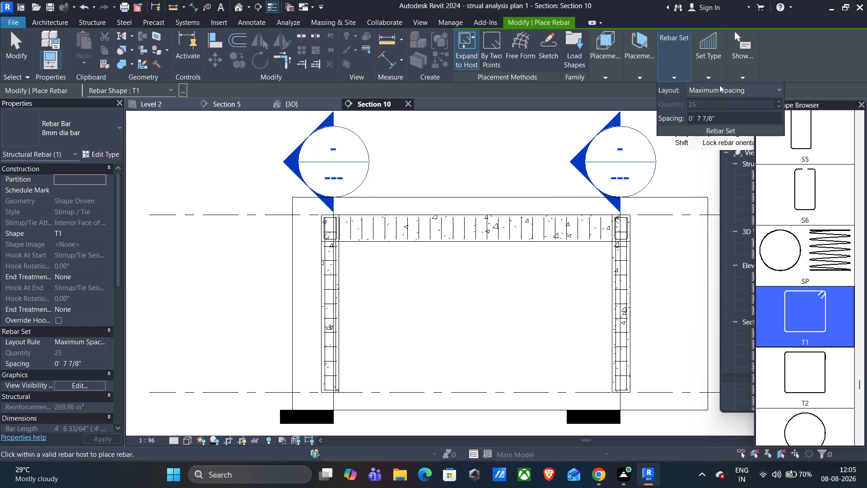
left_click(719, 85)
left_click(717, 116)
left_click_drag(716, 106, 711, 107)
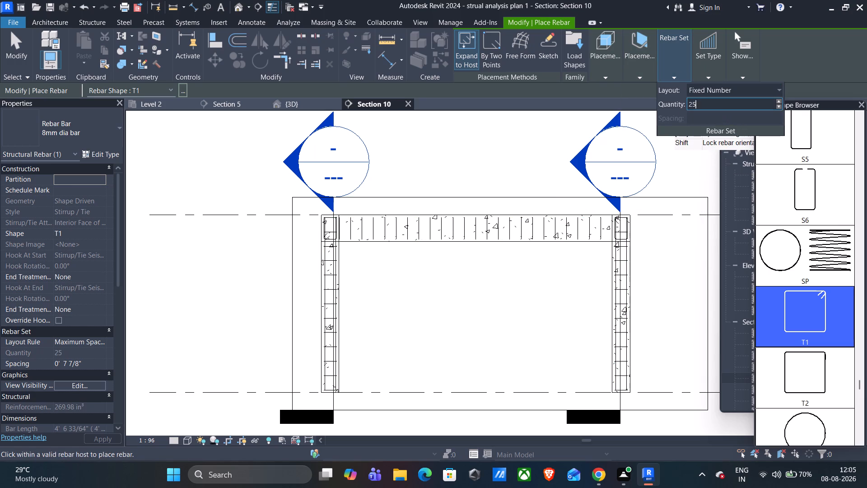
left_click_drag(711, 107, 681, 110)
key("2")
scroll(797, 156, "up", 6)
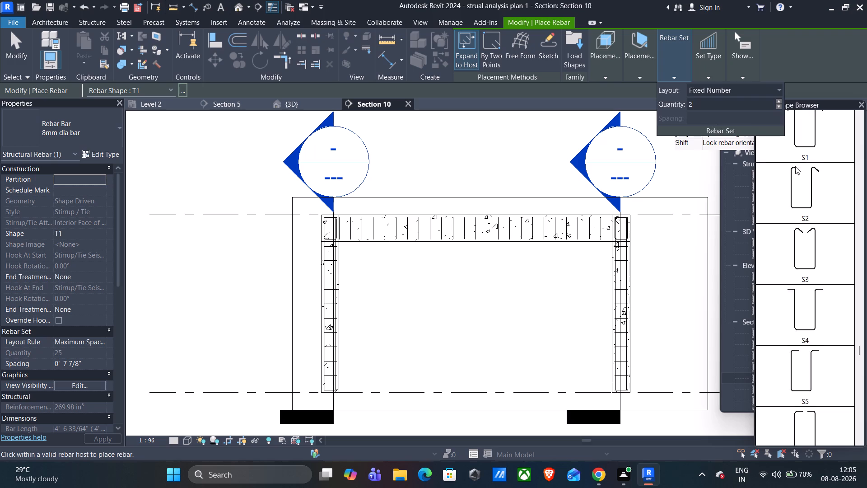
scroll(795, 166, "up", 20)
scroll(795, 166, "up", 20)
scroll(795, 166, "up", 11)
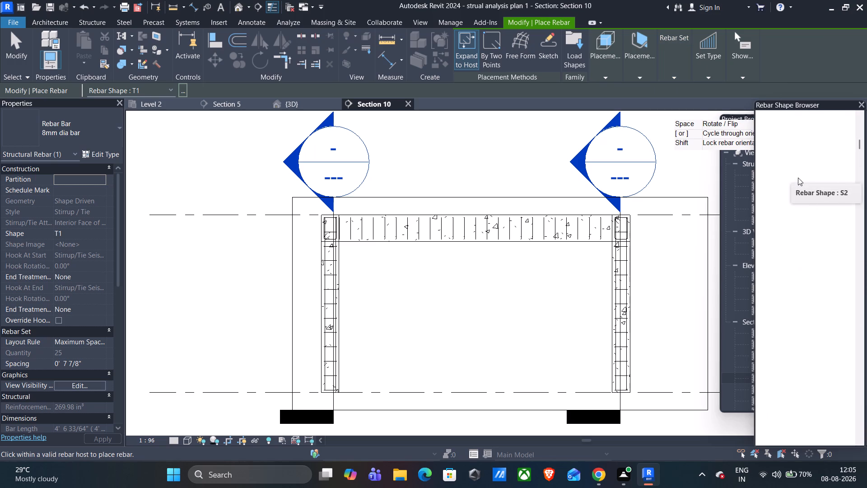
scroll(798, 178, "up", 9)
left_click(797, 136)
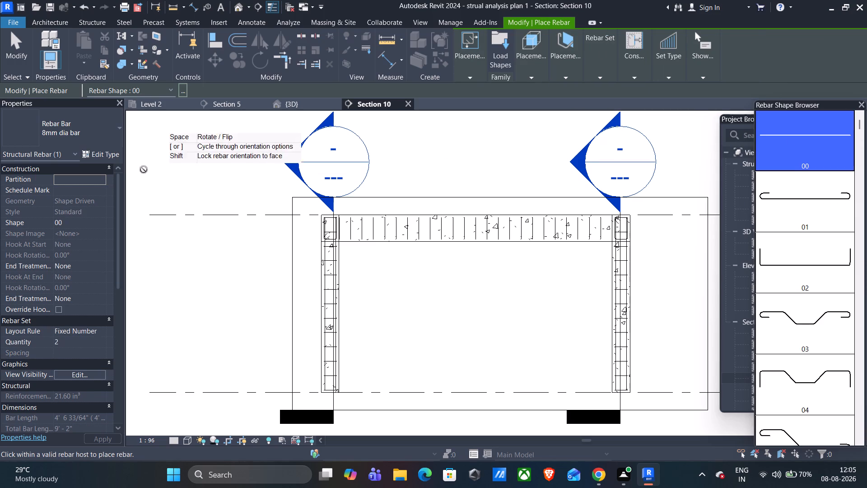
left_click(111, 141)
left_click(71, 196)
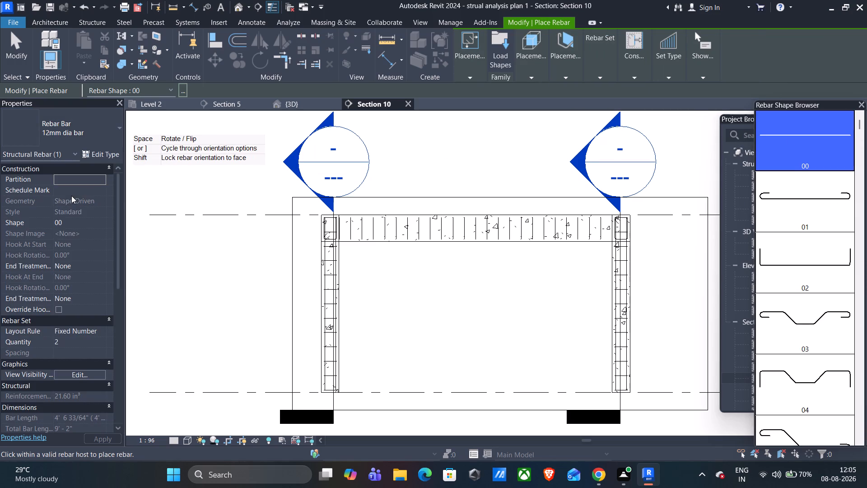
scroll(466, 222, "up", 2)
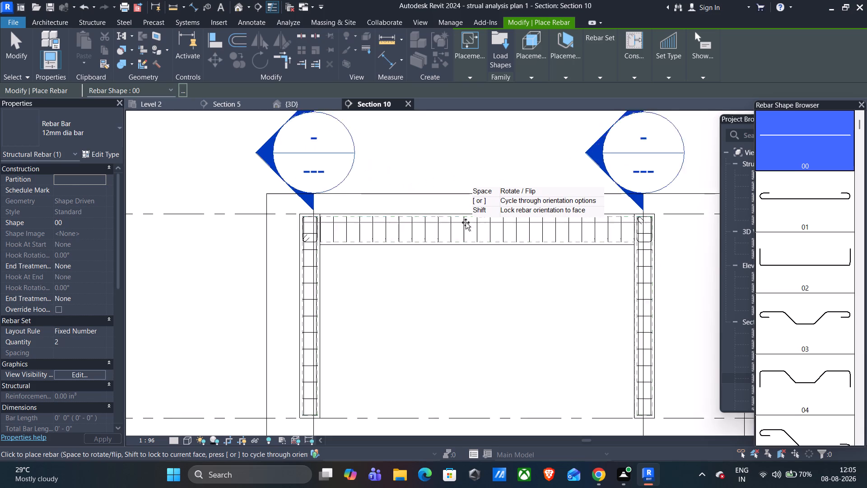
scroll(466, 222, "up", 16)
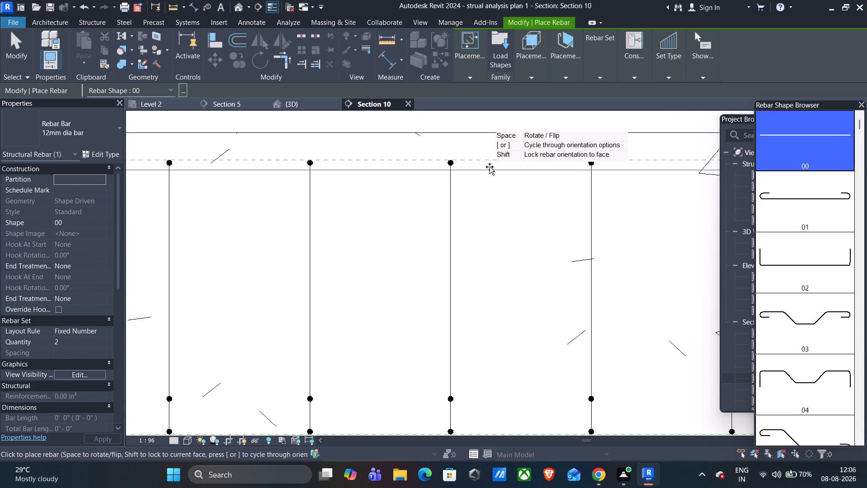
left_click(490, 164)
scroll(491, 201, "down", 8)
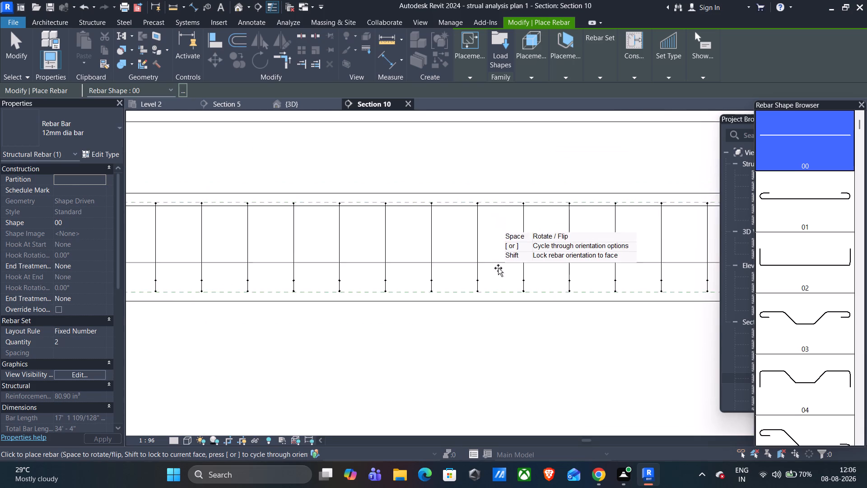
Place a two-bar set of 12mm straight bars, shape 00, along the bottom of the Section 10 beam.
scroll(498, 268, "up", 12)
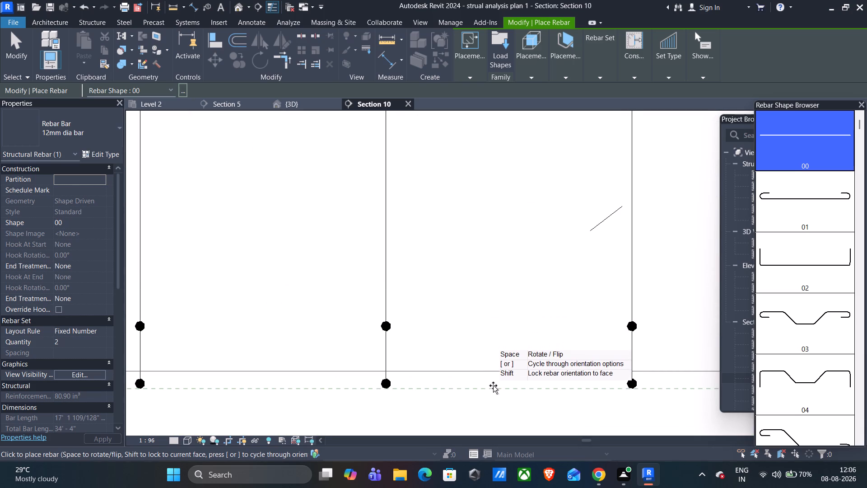
left_click(493, 385)
scroll(506, 358, "down", 14)
key("Escape")
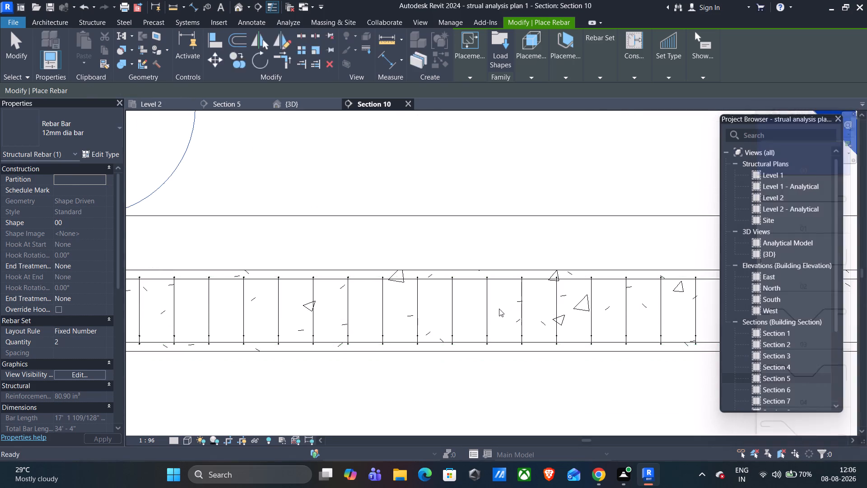
Set Standard - 90 degree hooks at the start and end of the beam's top and bottom 12mm bar sets.
scroll(499, 307, "up", 5)
left_click(510, 249)
left_click(507, 380, "ctrl")
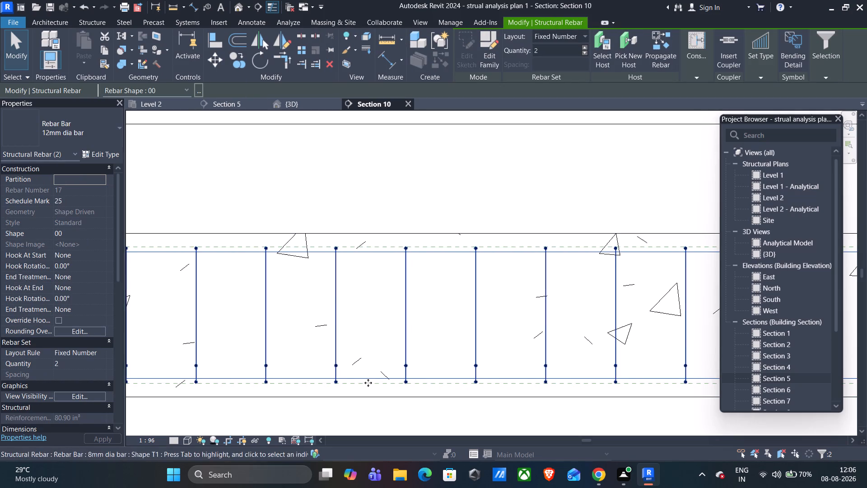
left_click(96, 256)
left_click(102, 254)
left_click(97, 272)
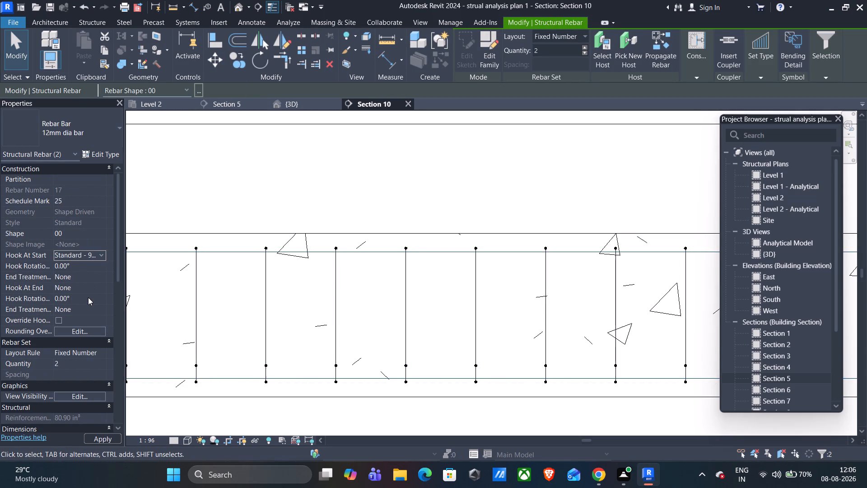
left_click(95, 288)
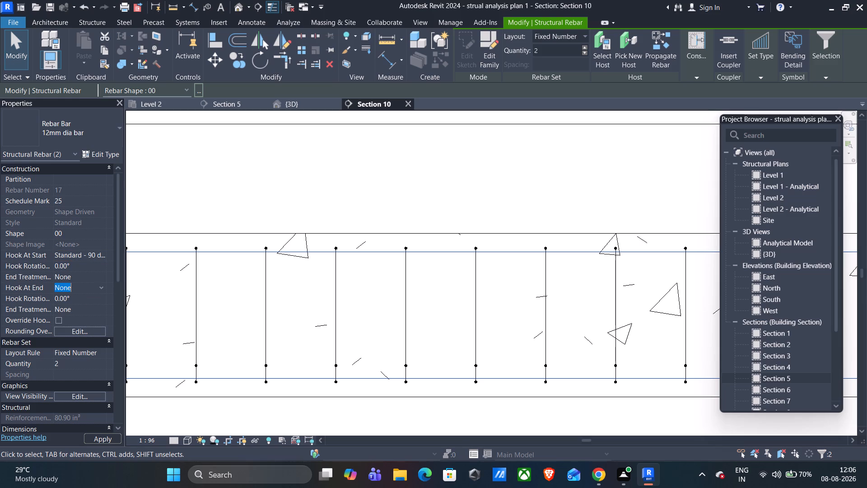
left_click(99, 289)
left_click(100, 308)
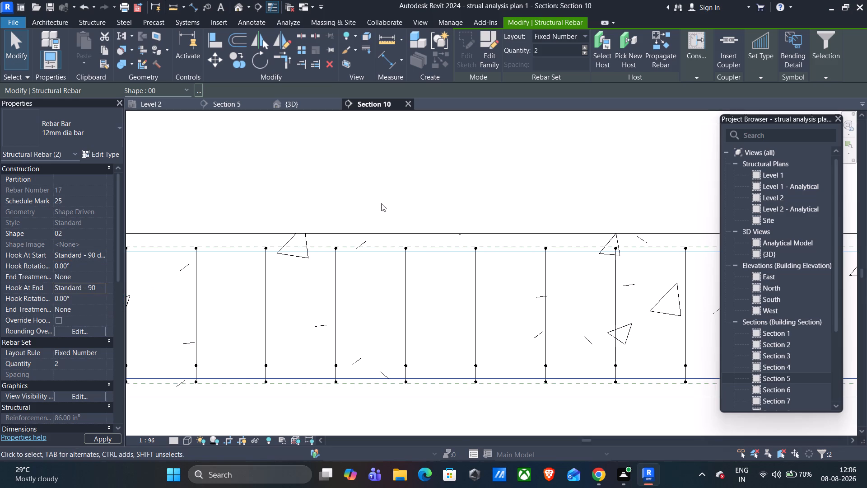
key("Escape")
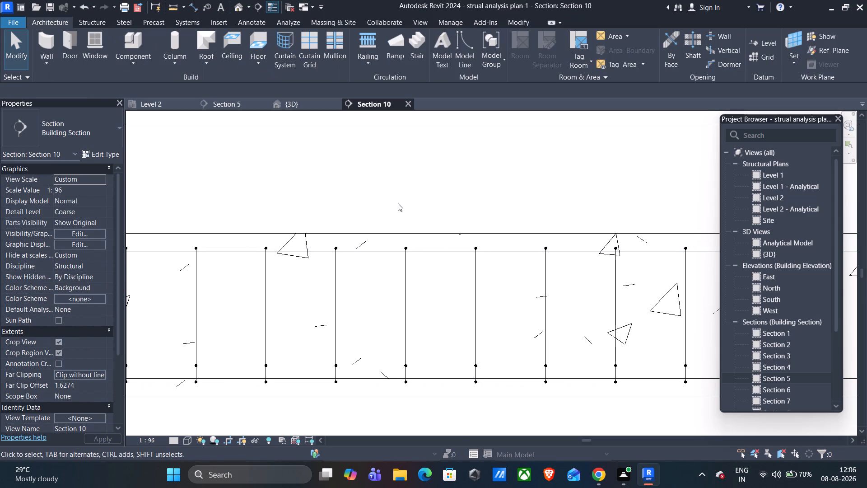
Examine the reinforced interior beam and its neighbouring frame in the 3D view, comparing with the Section 10 and Section 5 views.
left_click(292, 97)
left_click(309, 108)
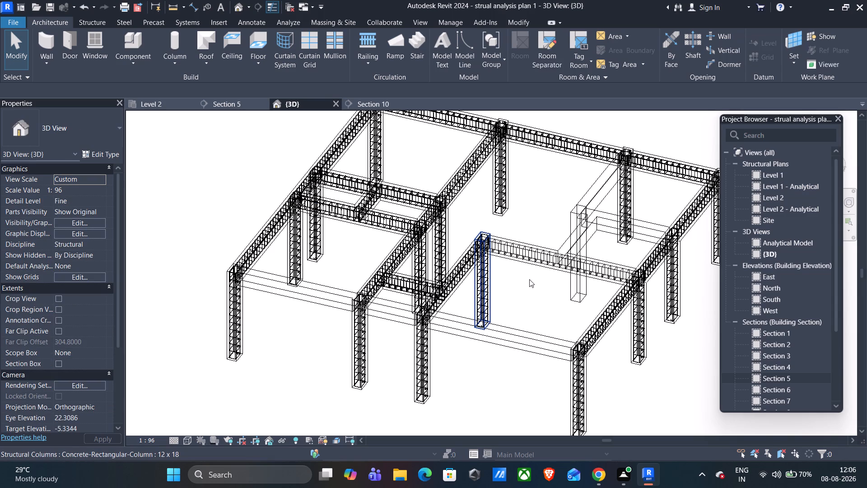
scroll(503, 286, "up", 5)
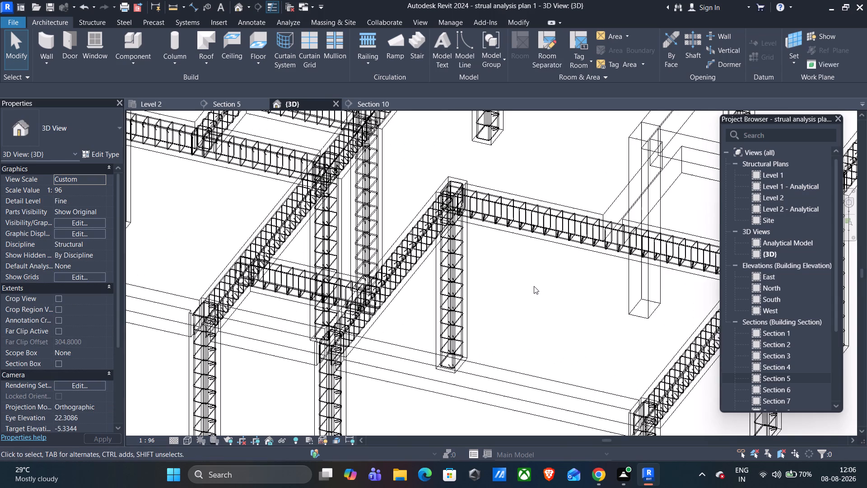
scroll(534, 286, "up", 3)
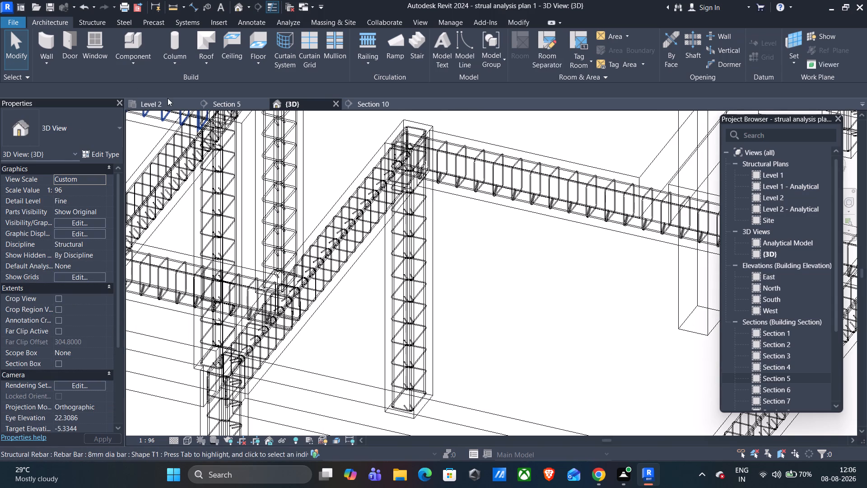
left_click(169, 100)
left_click(371, 100)
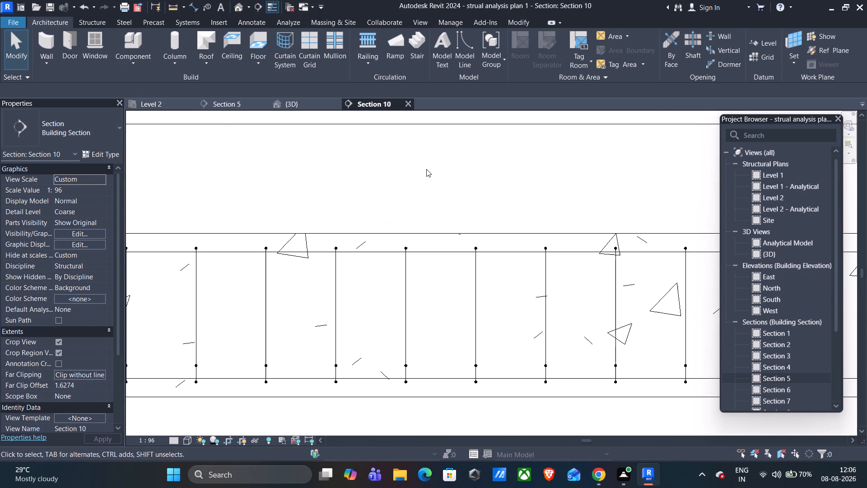
left_click(288, 103)
scroll(561, 179, "up", 8)
scroll(562, 183, "down", 4)
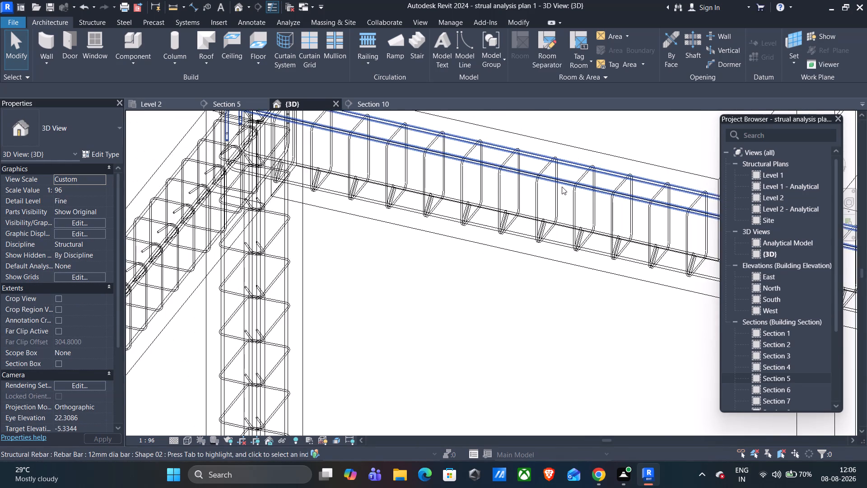
scroll(562, 187, "down", 7)
middle_click_drag(546, 265, 557, 261)
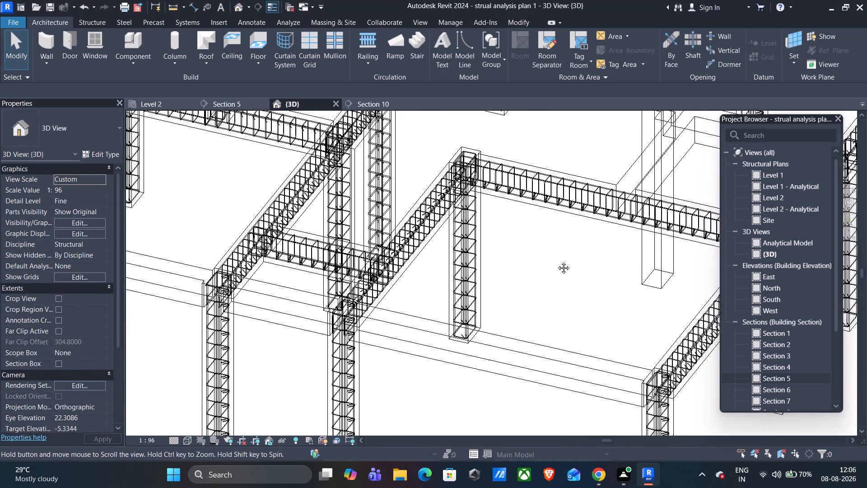
middle_click_drag(557, 261, 556, 314)
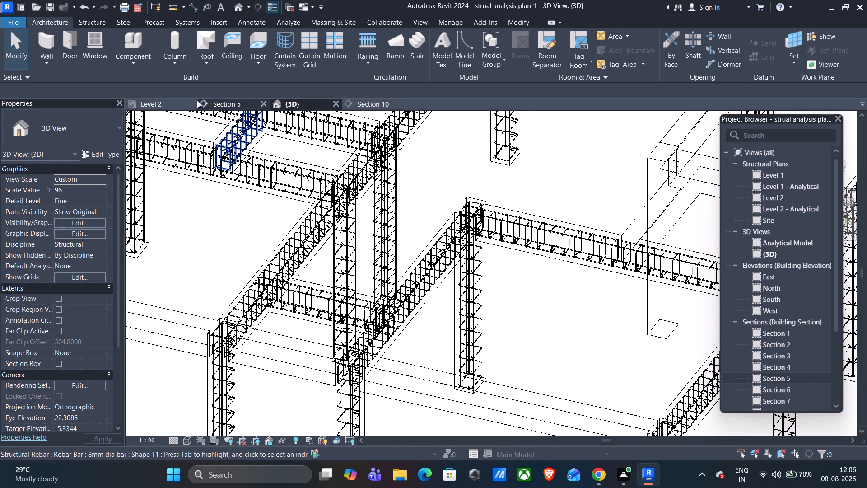
left_click(219, 99)
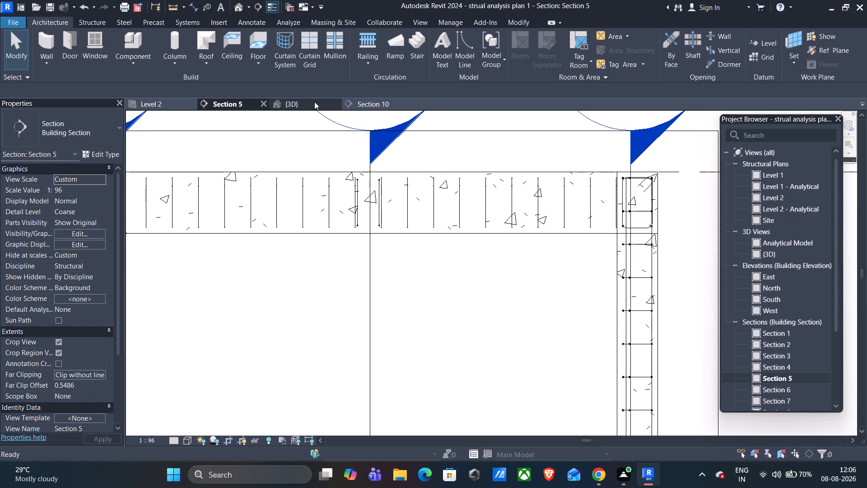
left_click_drag(245, 103, 285, 104)
On the Level 2 plan, draw a building section along the short vertical interior beam, with a far clip offset of about 2.19 m.
left_click(181, 102)
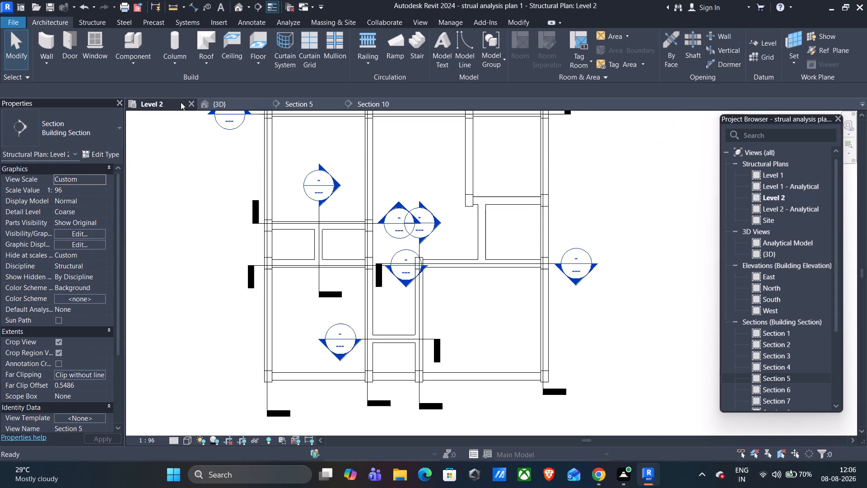
scroll(494, 227, "up", 5)
middle_click_drag(498, 227, 496, 240)
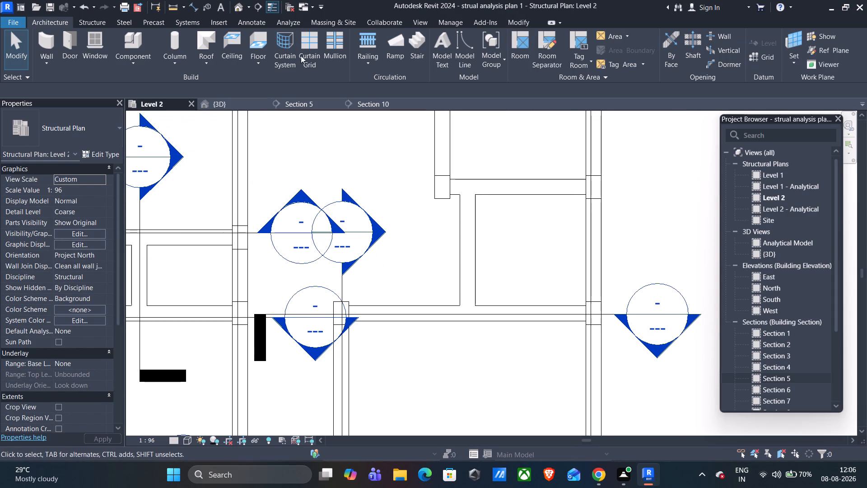
left_click(254, 9)
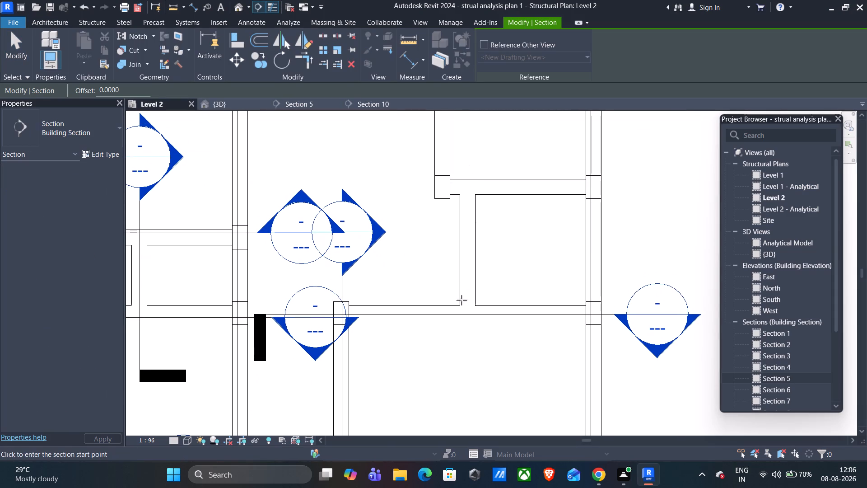
left_click(466, 154)
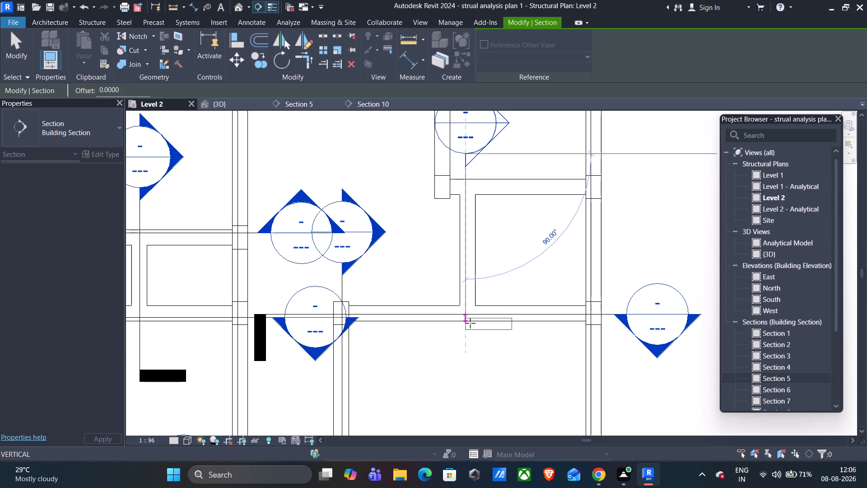
left_click(463, 344)
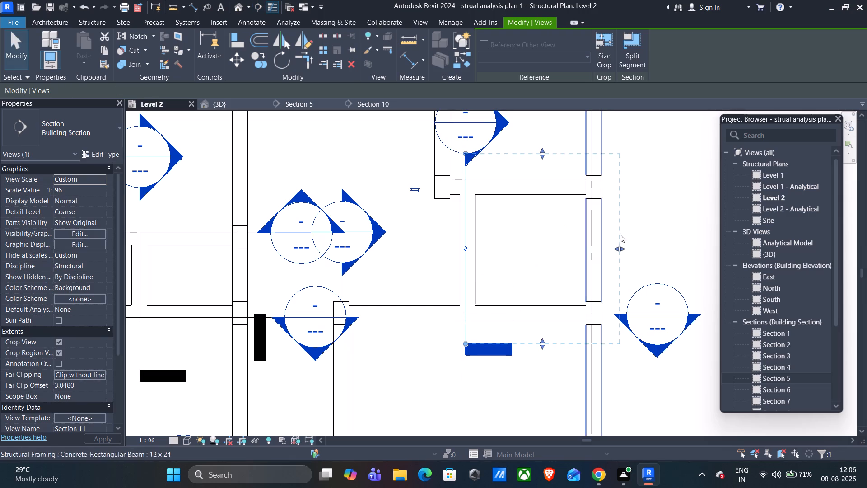
left_click_drag(618, 246, 574, 248)
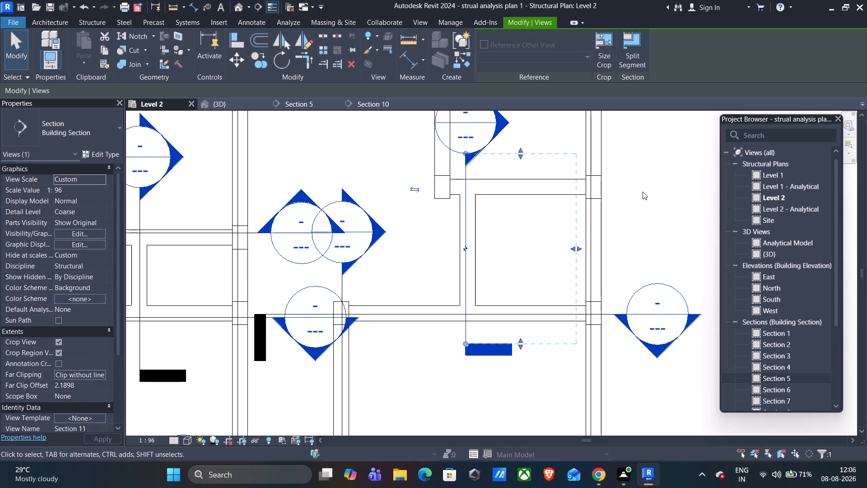
key("Escape")
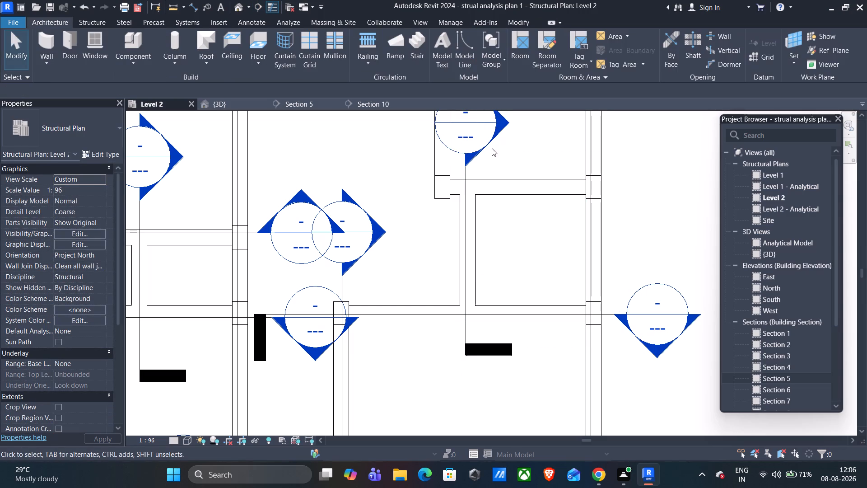
In the new section's view, place 12mm straight bars, shape 00, along the 12 x 24 beam's top and bottom, two per set.
double_click(475, 144)
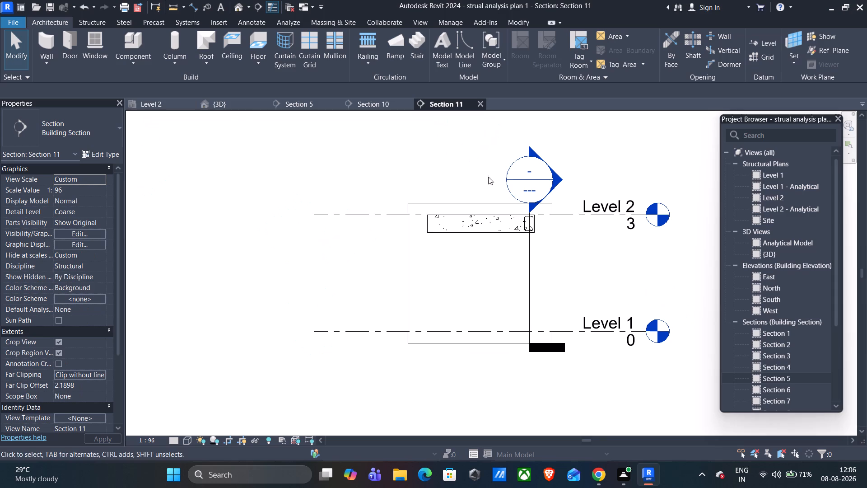
scroll(494, 245, "up", 5)
left_click(483, 220)
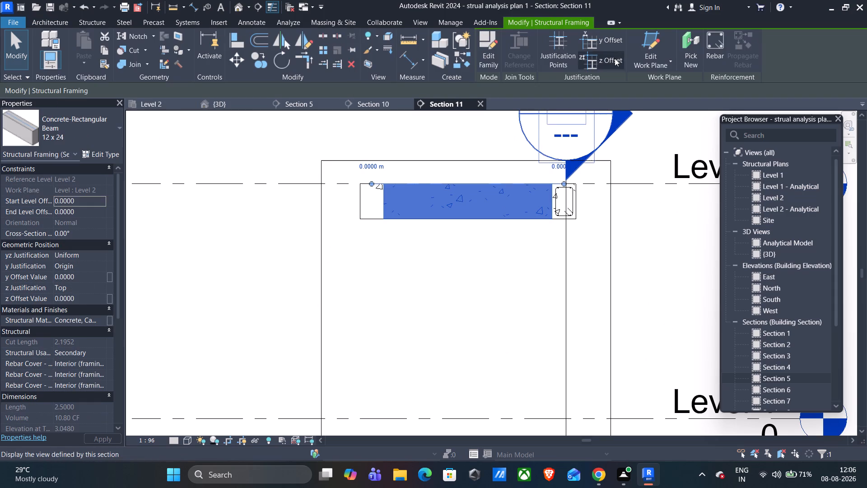
left_click(705, 44)
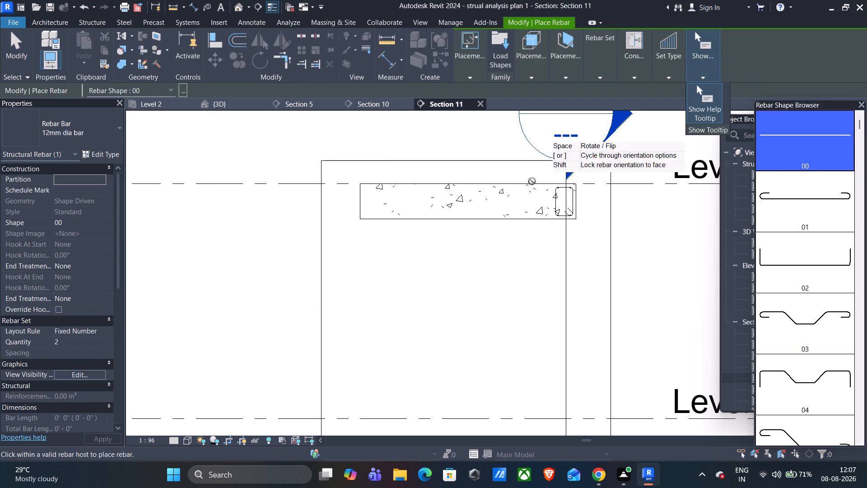
scroll(419, 188, "up", 13)
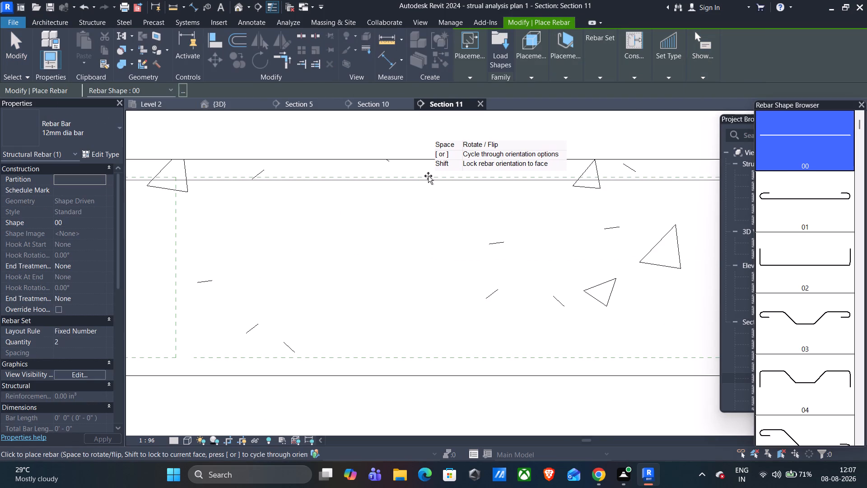
left_click(428, 176)
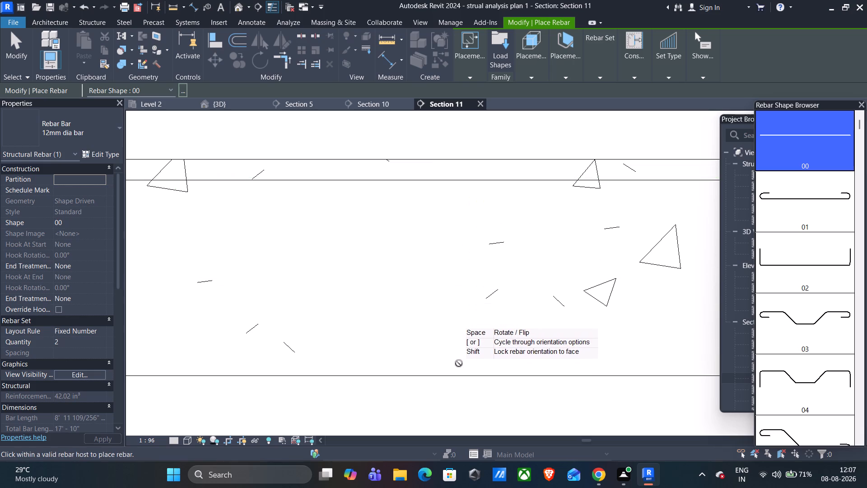
left_click(459, 360)
scroll(482, 309, "down", 9)
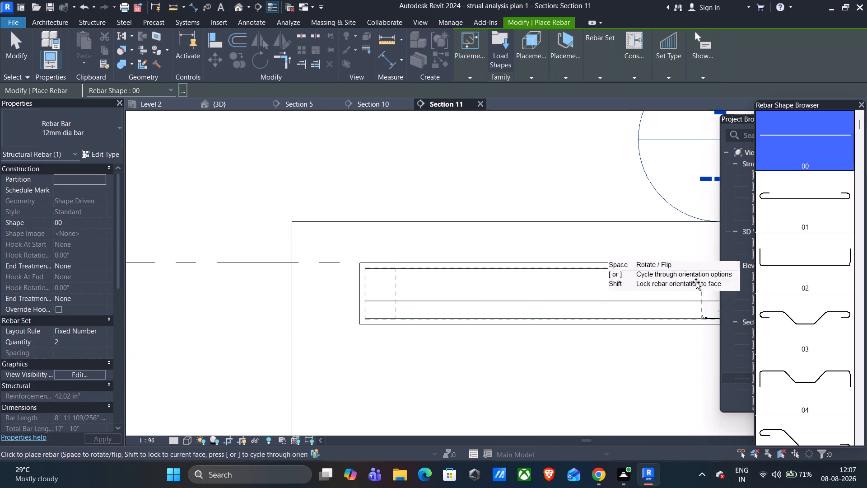
Place 8mm T1 stirrups perpendicular to cover along the 12 x 24 beam in Section 11, at 200 mm maximum spacing.
scroll(767, 258, "down", 20)
scroll(767, 258, "down", 20)
scroll(767, 258, "down", 4)
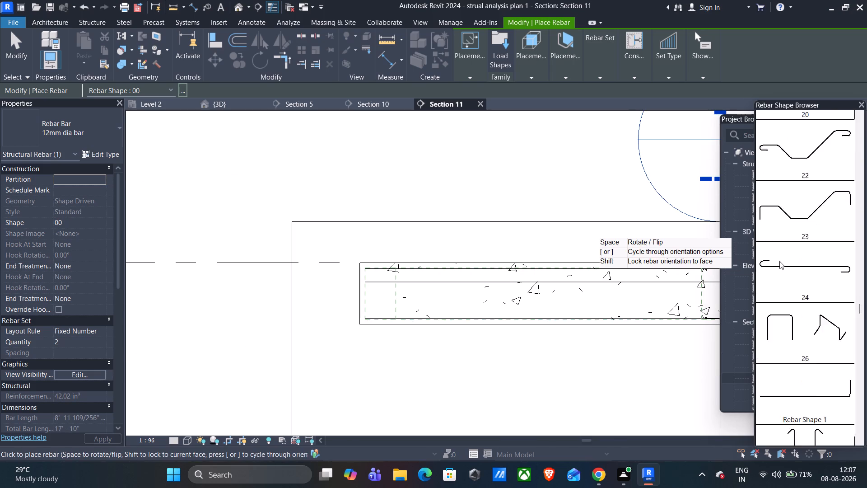
scroll(779, 261, "down", 19)
left_click(794, 285)
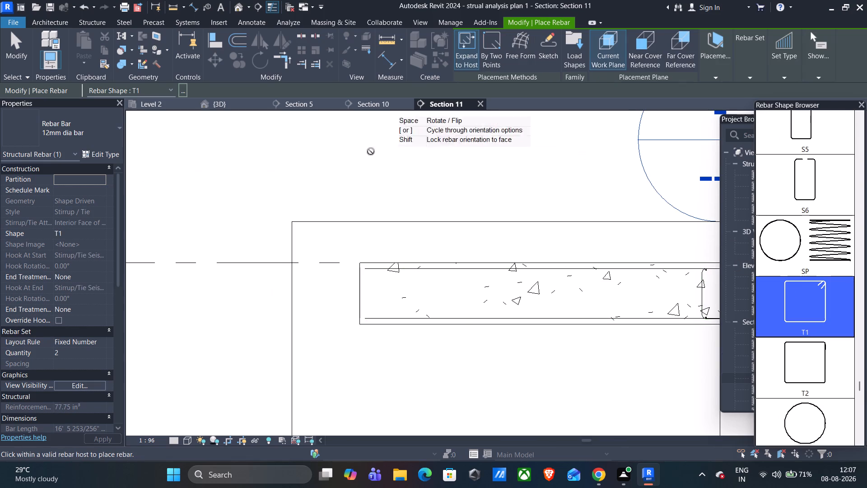
left_click(113, 132)
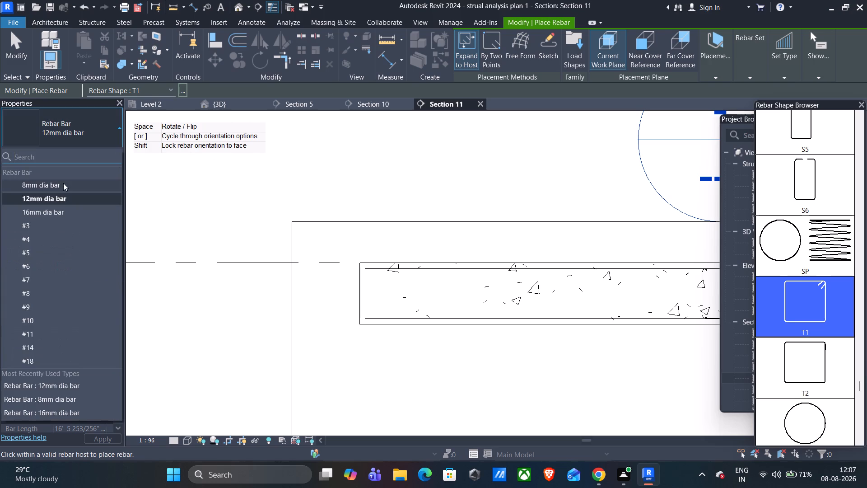
left_click(63, 183)
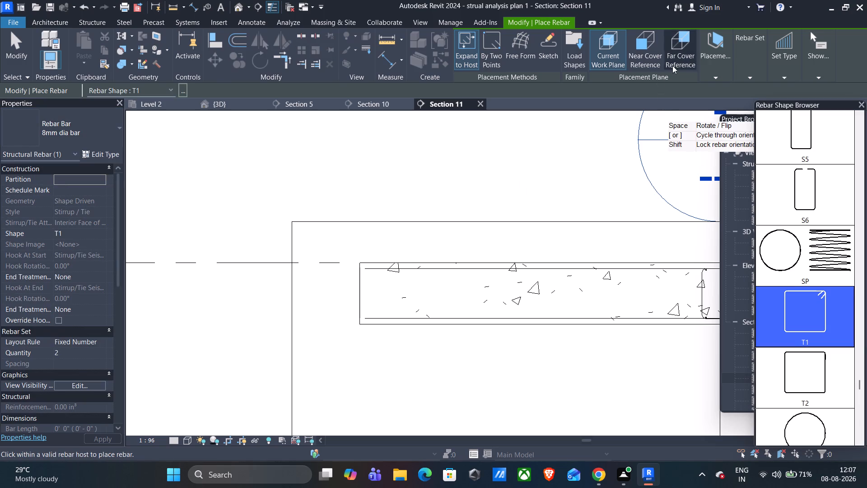
left_click(721, 58)
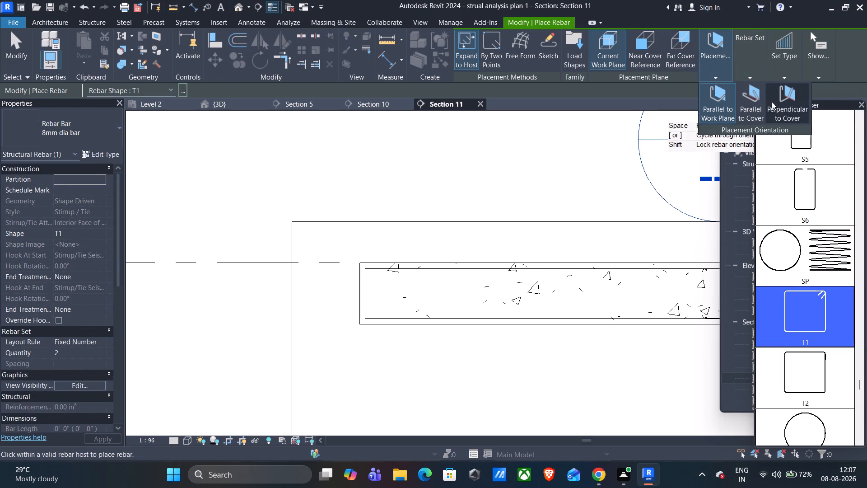
left_click(774, 102)
left_click(750, 75)
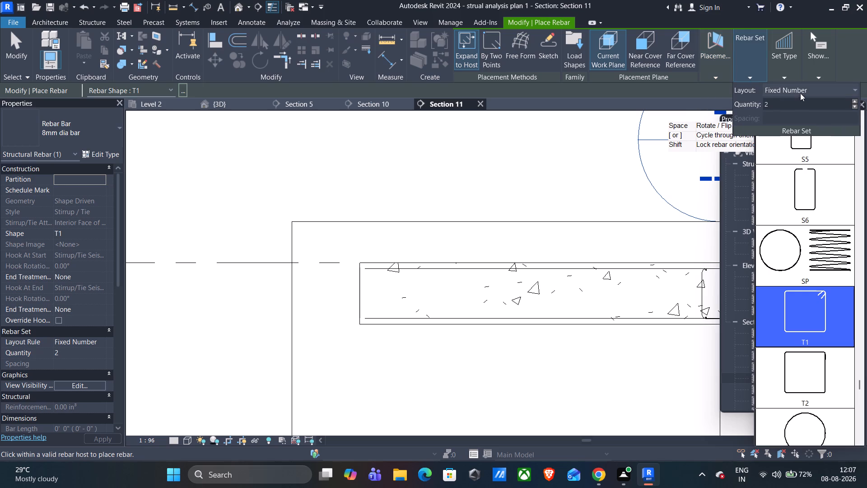
left_click(804, 90)
left_click(815, 126)
left_click_drag(808, 117, 764, 126)
type("200mm")
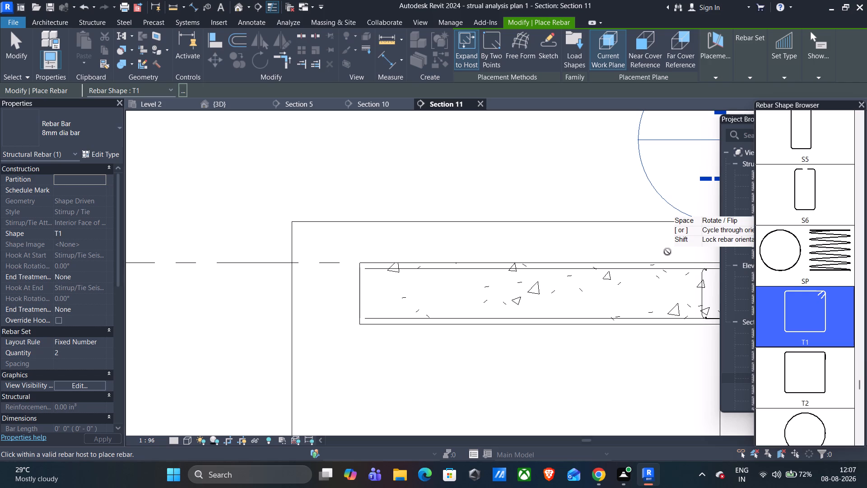
left_click(640, 288)
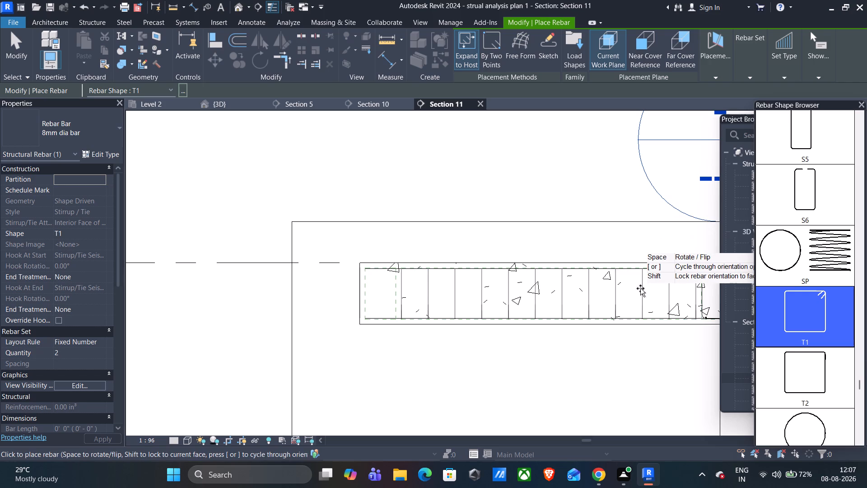
key("Escape")
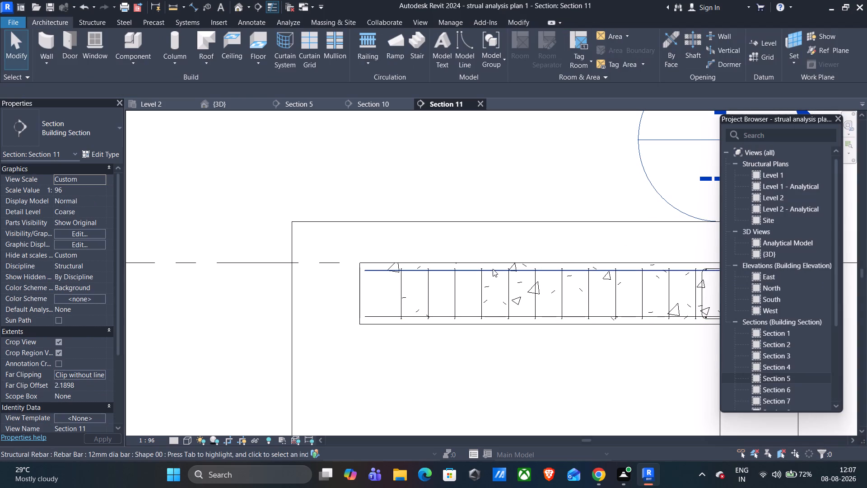
Set Standard - 90 degree hooks at the start and end of the beam's top and bottom 12mm bar sets.
left_click(493, 269)
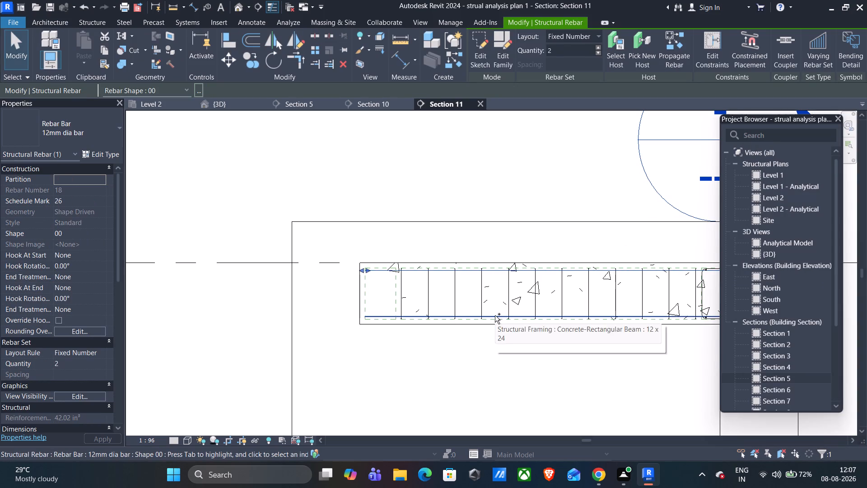
left_click(495, 315, "ctrl")
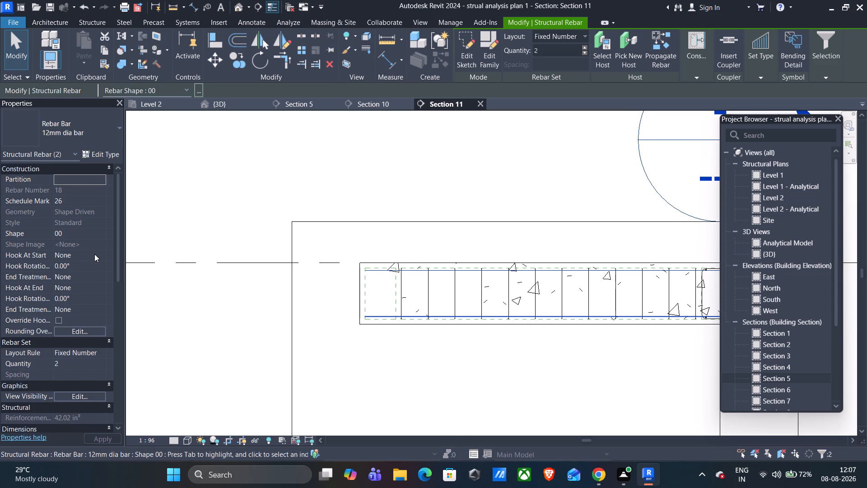
left_click(94, 254)
left_click(99, 253)
left_click(94, 272)
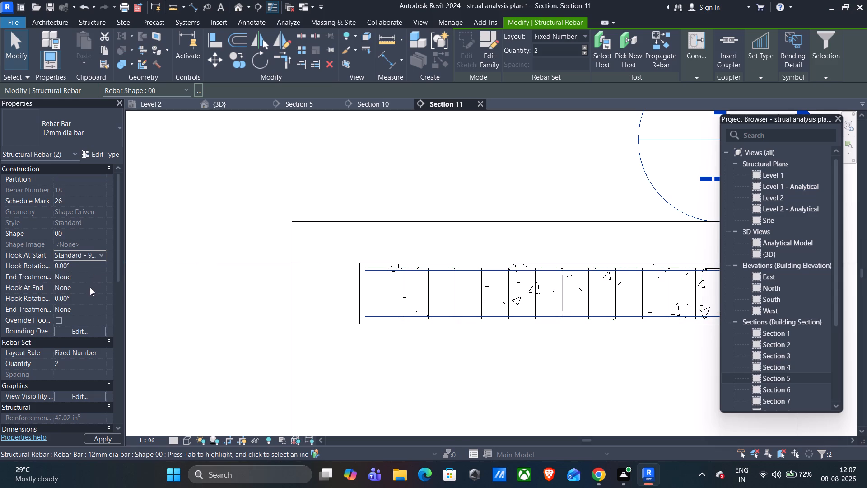
left_click(91, 289)
left_click(101, 288)
left_click(101, 305)
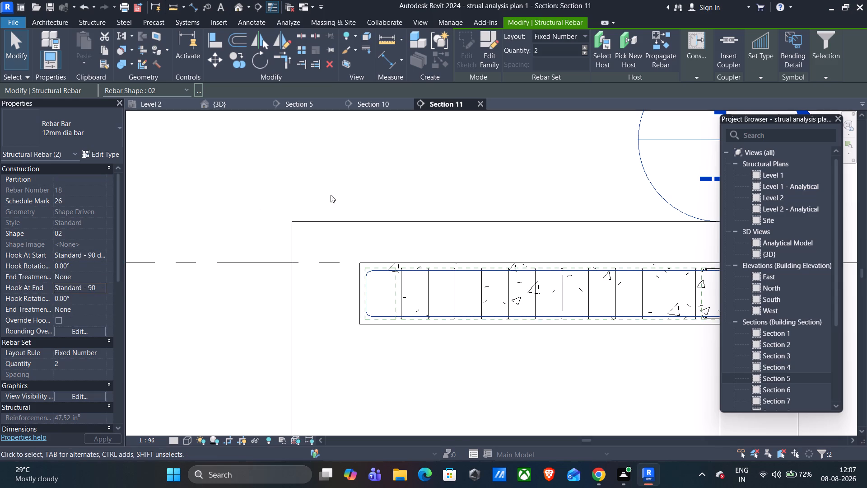
key("Escape")
Examine the reinforced short beam in Section 11 and the surrounding frame in the 3D view for members still lacking rebar.
scroll(398, 224, "down", 6)
middle_click_drag(443, 294, 425, 303)
scroll(508, 294, "up", 3)
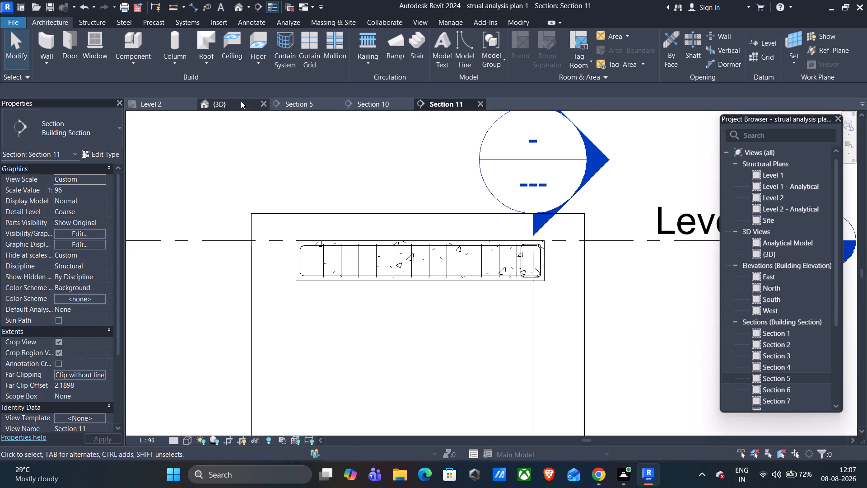
left_click(241, 101)
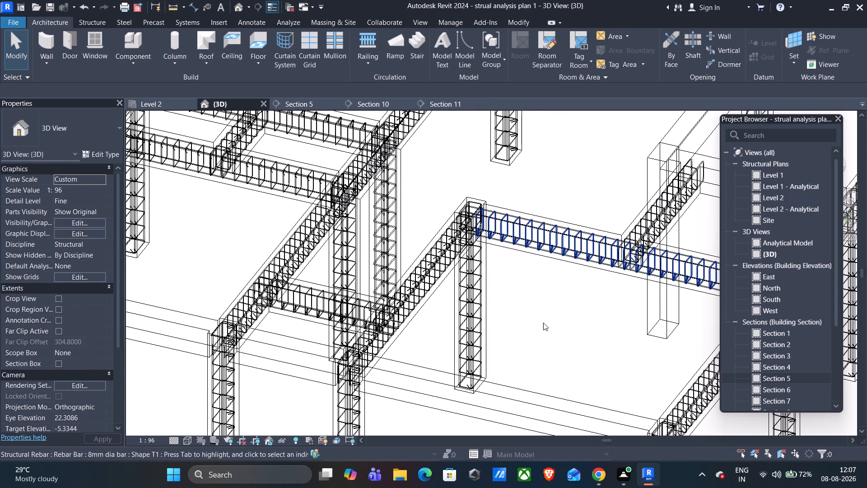
scroll(543, 323, "down", 5)
middle_click_drag(543, 324, 531, 314)
scroll(766, 247, "up", 1)
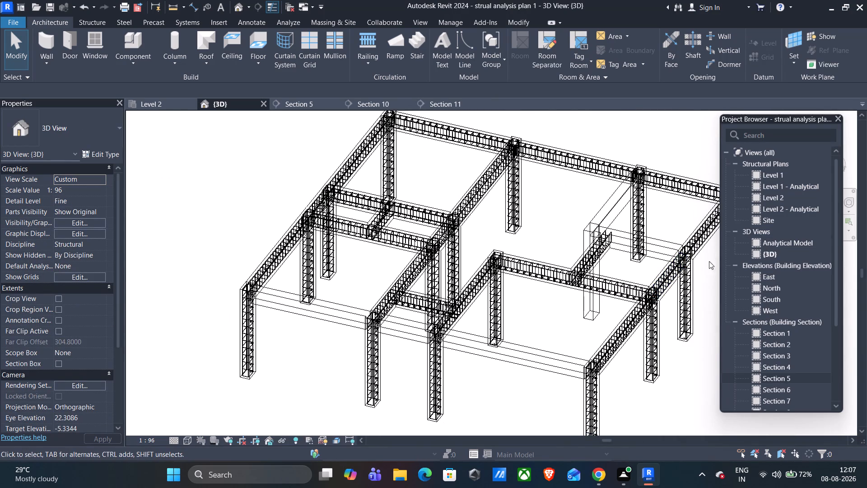
scroll(704, 270, "up", 3)
middle_click_drag(703, 270, 614, 333)
middle_click_drag(632, 319, 624, 280)
scroll(633, 319, "up", 1)
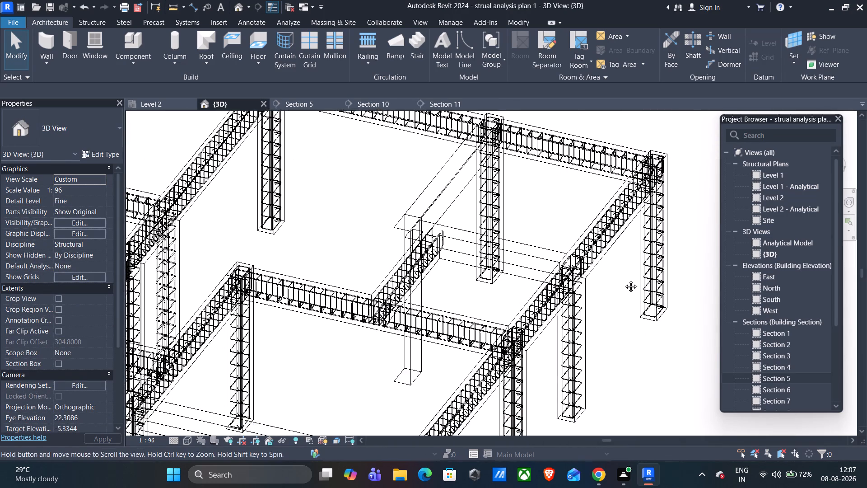
middle_click_drag(624, 280, 624, 279)
On the Level 2 plan, draw a building section along the vertical beam and its end columns bordering the upper-right bay.
left_click(156, 102)
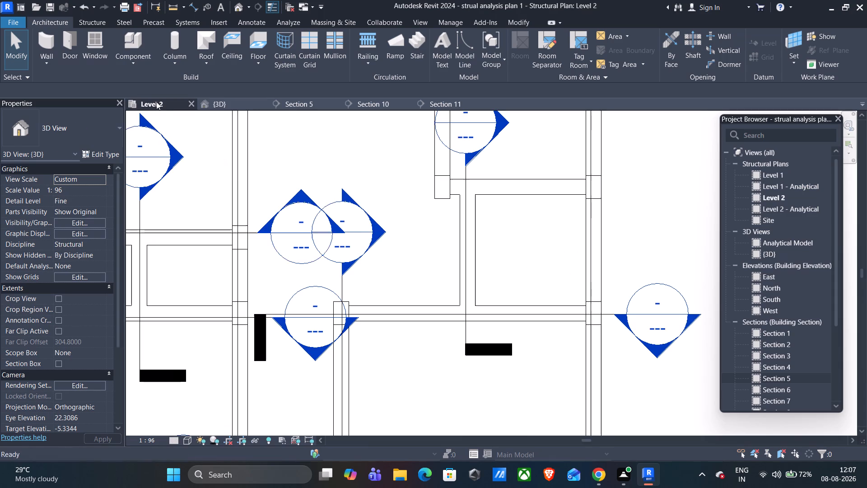
scroll(443, 231, "down", 3)
scroll(497, 230, "down", 3)
middle_click_drag(511, 214, 513, 216)
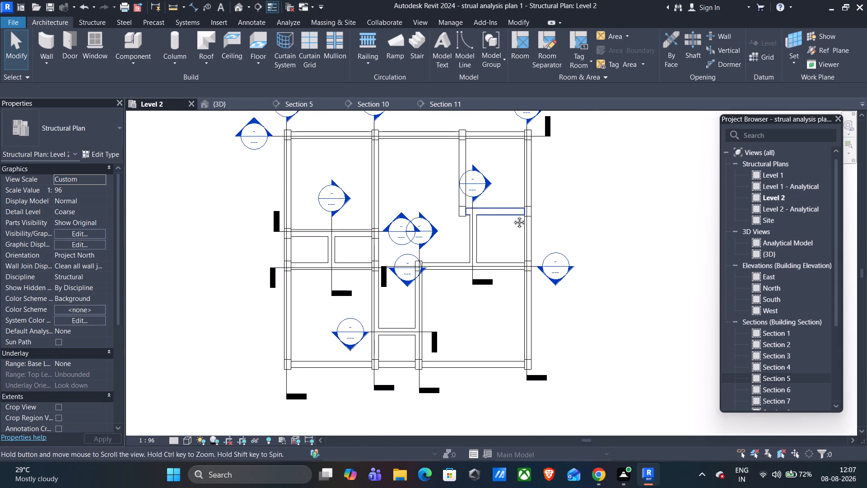
middle_click_drag(513, 216, 518, 292)
scroll(508, 231, "up", 5)
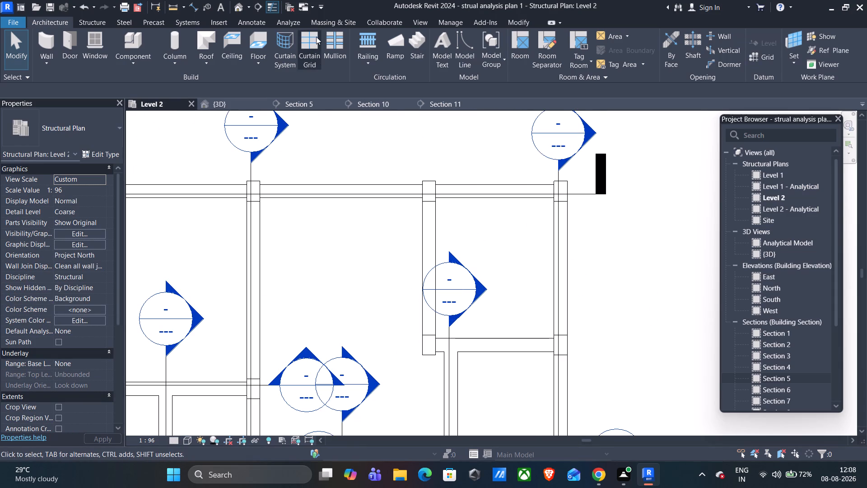
left_click(255, 4)
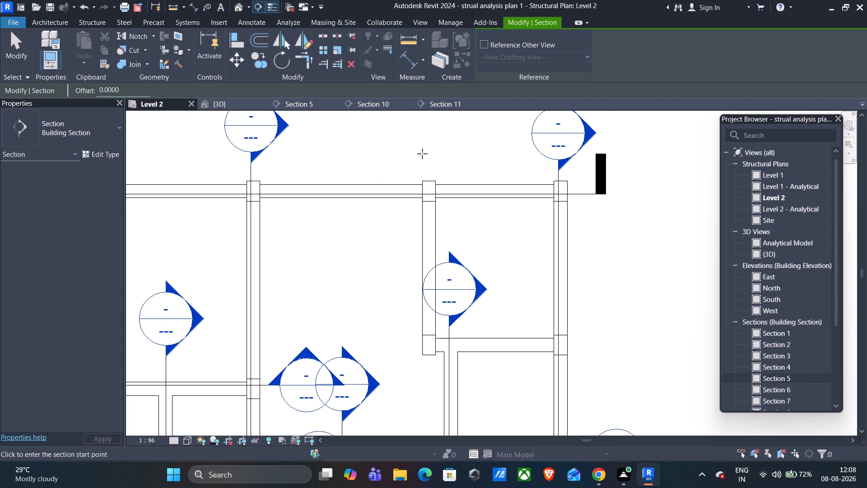
scroll(429, 164, "up", 7)
middle_click_drag(427, 173, 465, 94)
scroll(462, 96, "down", 3)
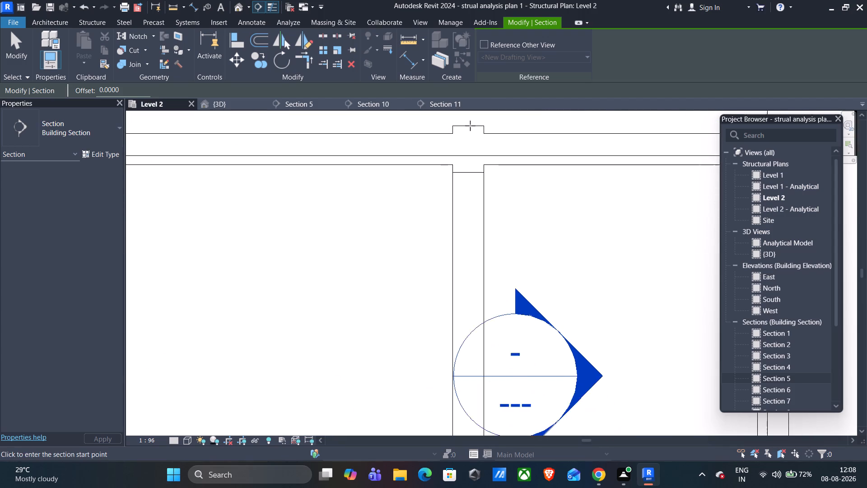
scroll(470, 126, "down", 2)
middle_click_drag(532, 202, 541, 155)
scroll(540, 155, "down", 1)
middle_click_drag(546, 172, 555, 202)
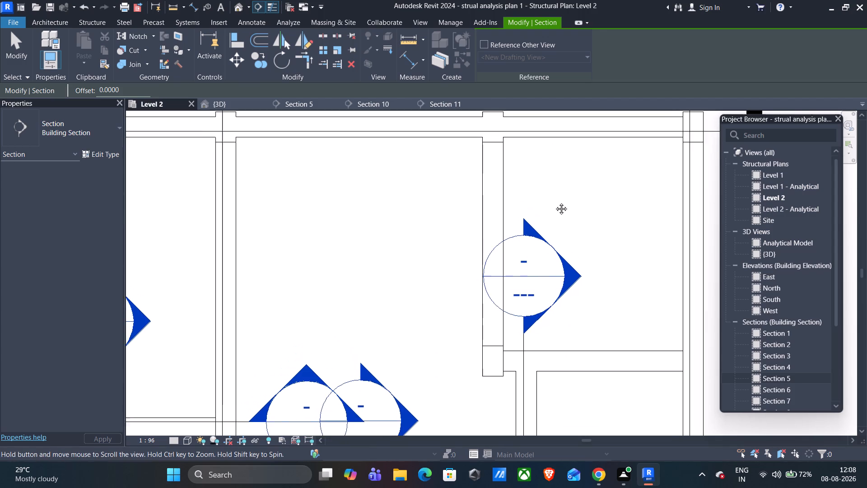
middle_click_drag(555, 202, 555, 203)
scroll(555, 203, "down", 1)
left_click(504, 118)
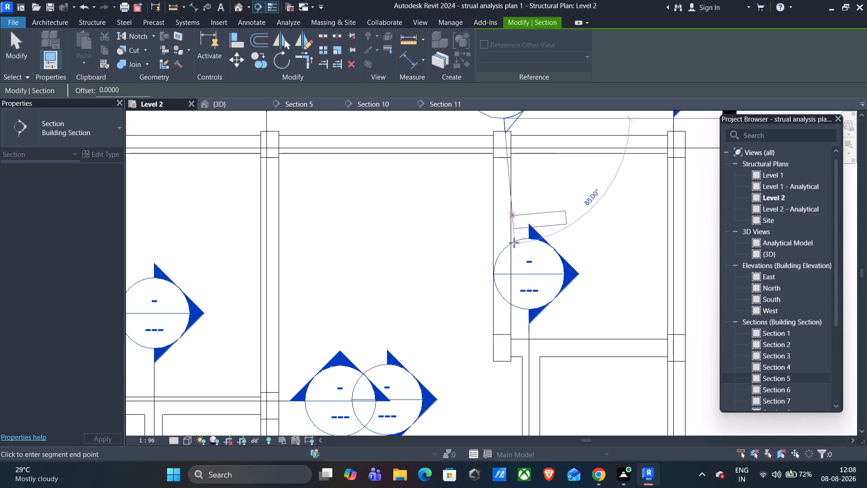
left_click(500, 380)
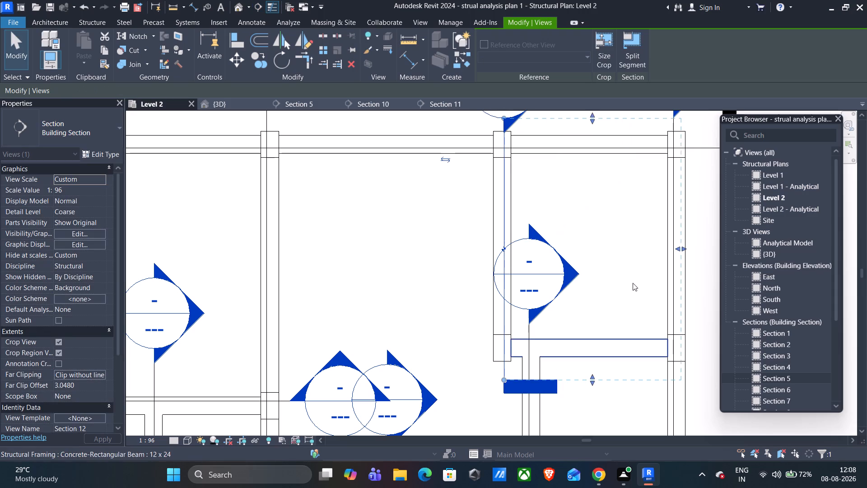
Flip the new section's viewing direction and reduce its far clip offset to about 1.09 m.
left_click(442, 161)
left_click_drag(328, 252, 370, 254)
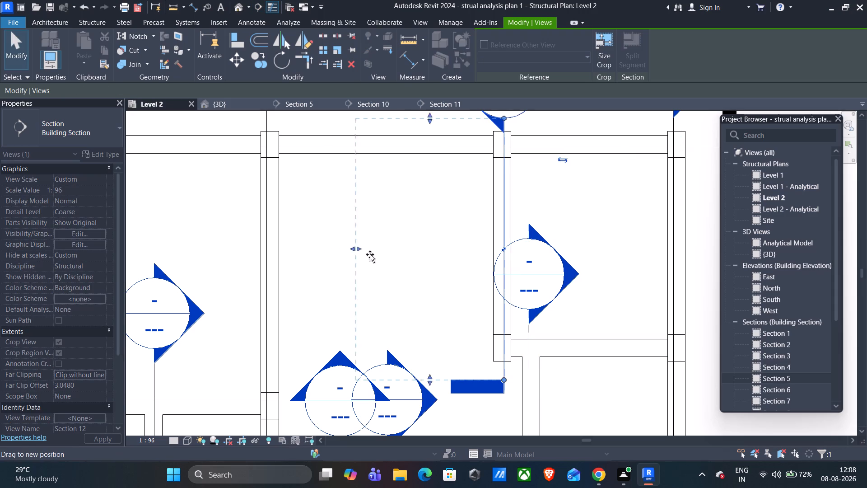
left_click_drag(370, 254, 442, 260)
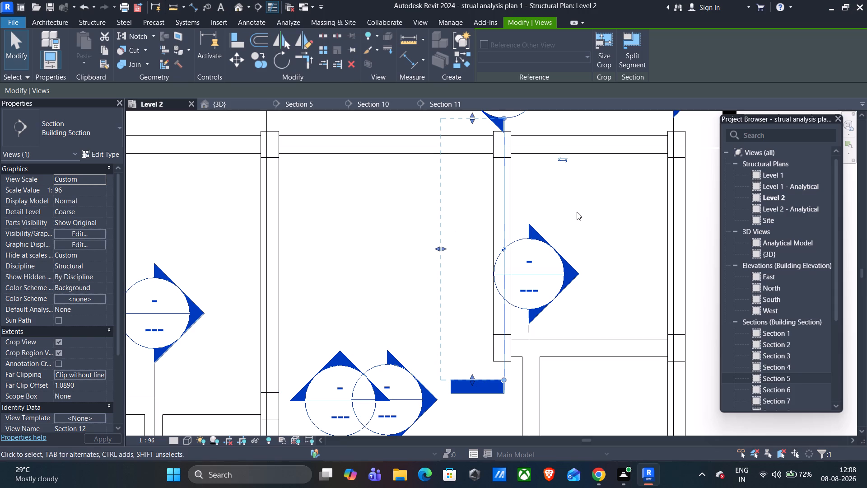
key("Escape")
In the Section 12 view, place 8mm T1 stirrups in the 12 x 18 column at the beam's left end, at 250 mm maximum spacing.
double_click(512, 119)
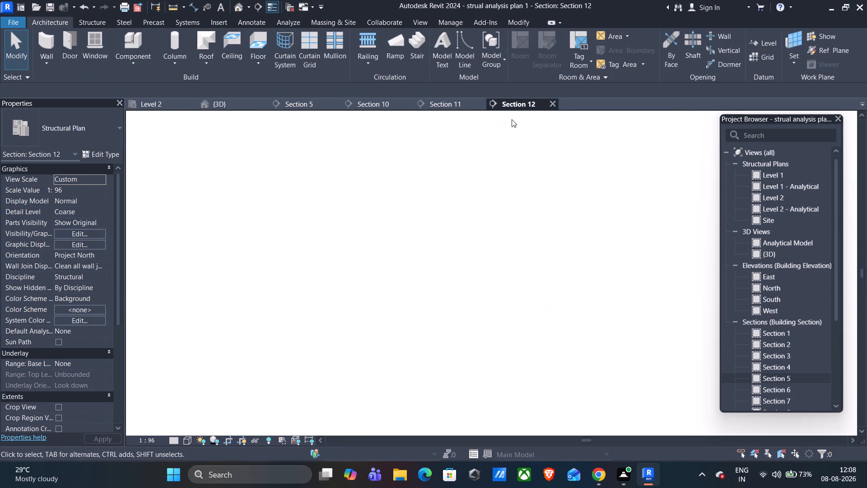
scroll(473, 281, "up", 8)
middle_click_drag(425, 264, 519, 313)
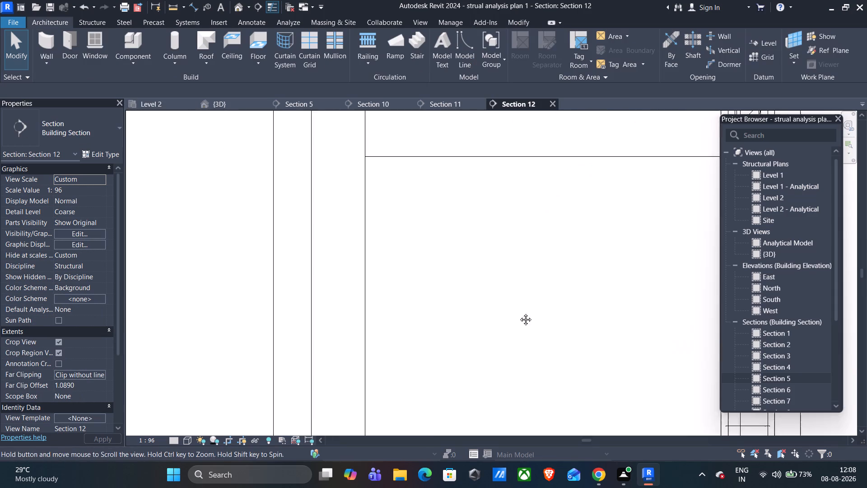
middle_click_drag(519, 313, 533, 315)
scroll(533, 315, "down", 2)
left_click(435, 264)
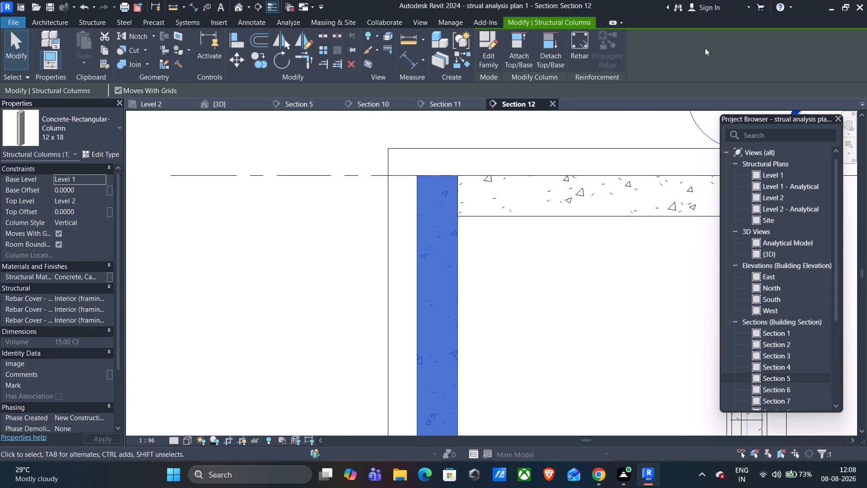
left_click(586, 43)
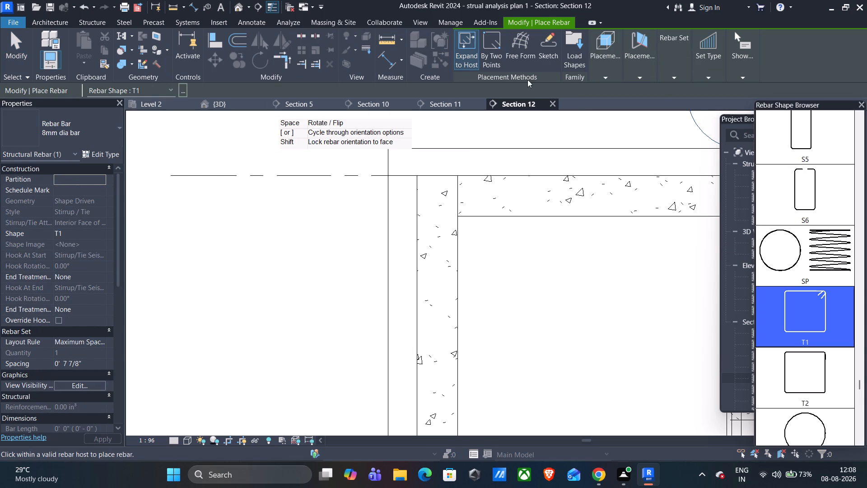
left_click(685, 72)
left_click_drag(721, 115, 711, 117)
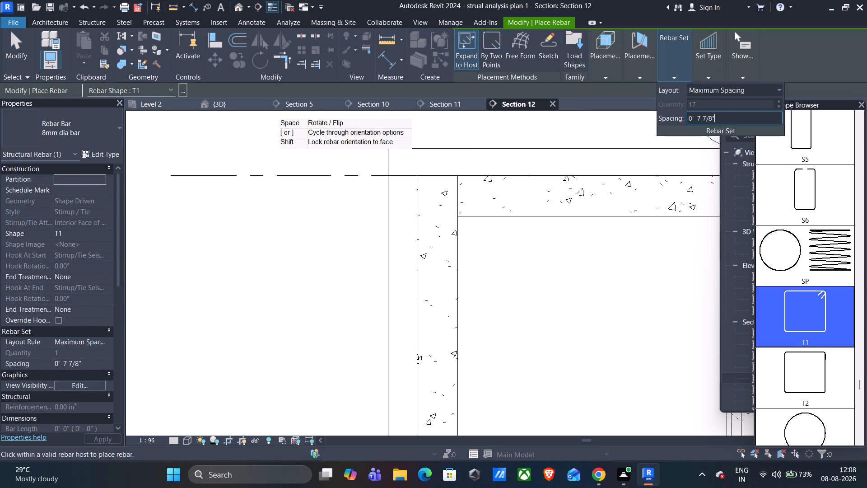
left_click_drag(711, 117, 679, 120)
type("250mm")
left_click(430, 273)
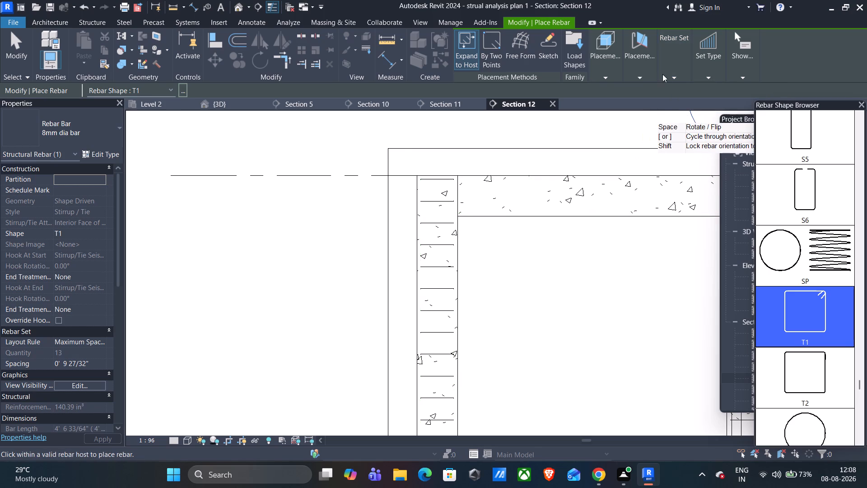
Place 8mm T1 stirrups along the horizontal beam in Section 12 at 200 mm maximum spacing.
left_click(674, 70)
left_click_drag(731, 121, 680, 128)
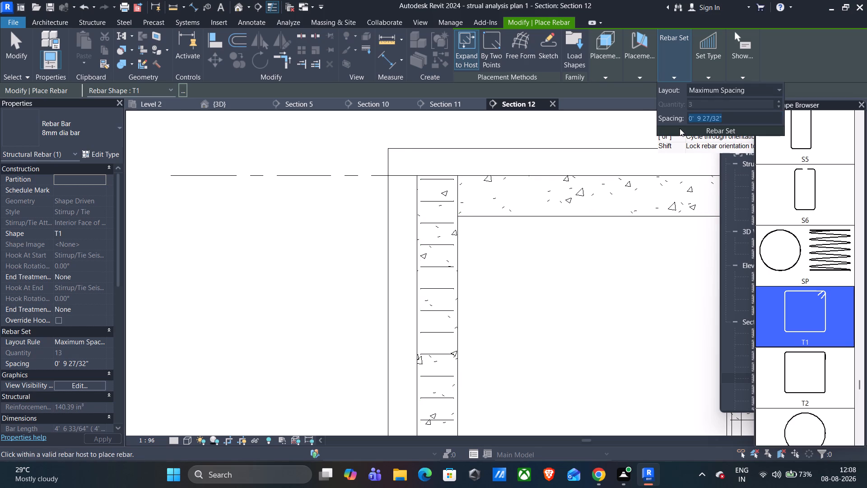
type("200mm")
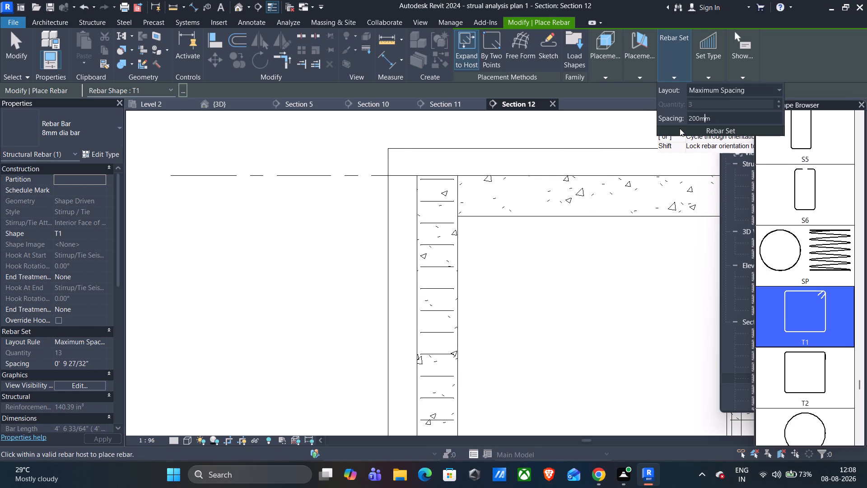
left_click(620, 201)
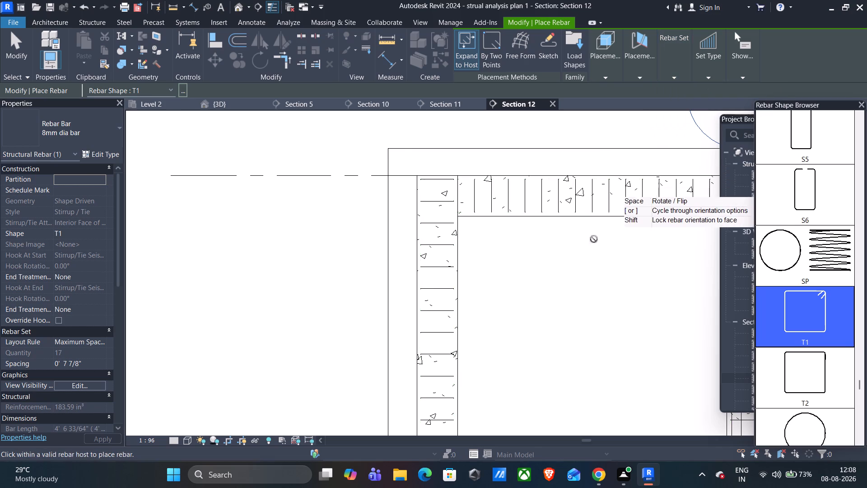
Place a set of two straight 12mm bars, shape 00, along the beam's top cover, parallel to the work plane with a fixed-number layout.
left_click(112, 136)
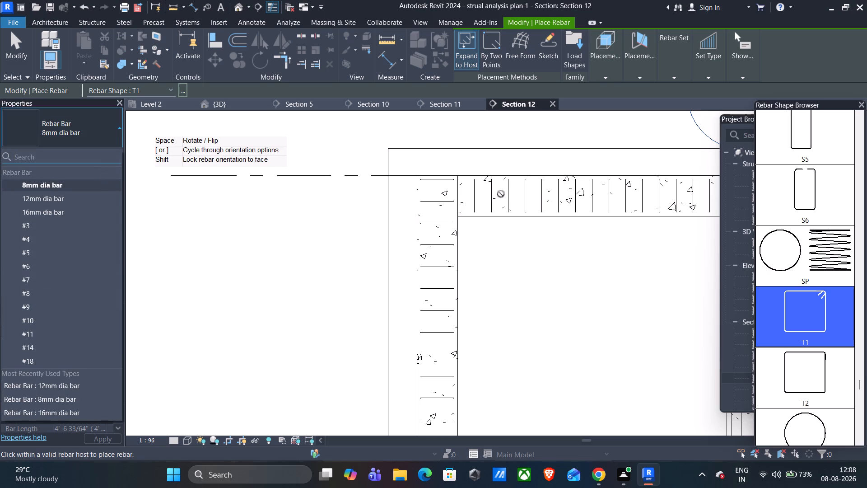
scroll(755, 206, "up", 20)
scroll(755, 206, "up", 20)
scroll(755, 206, "up", 9)
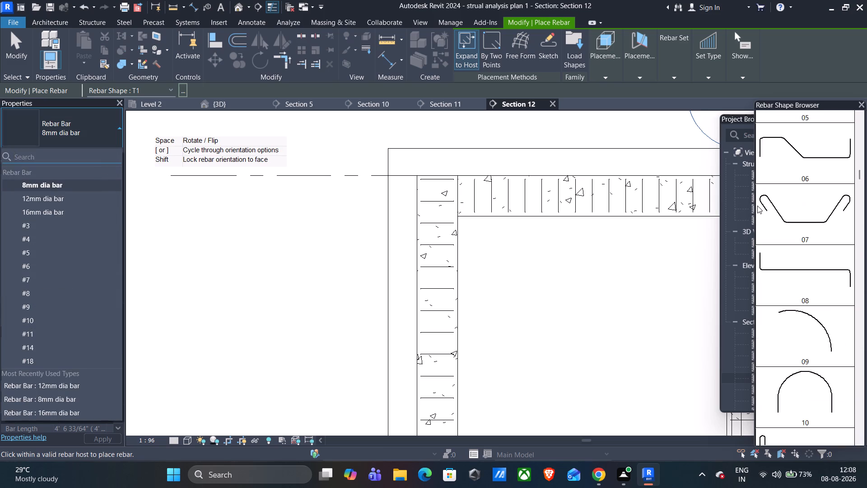
scroll(757, 206, "up", 17)
left_click(808, 141)
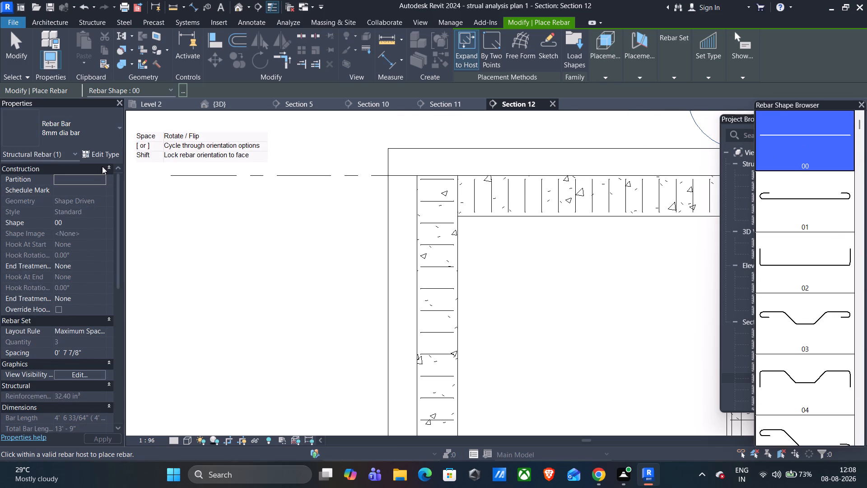
left_click(671, 74)
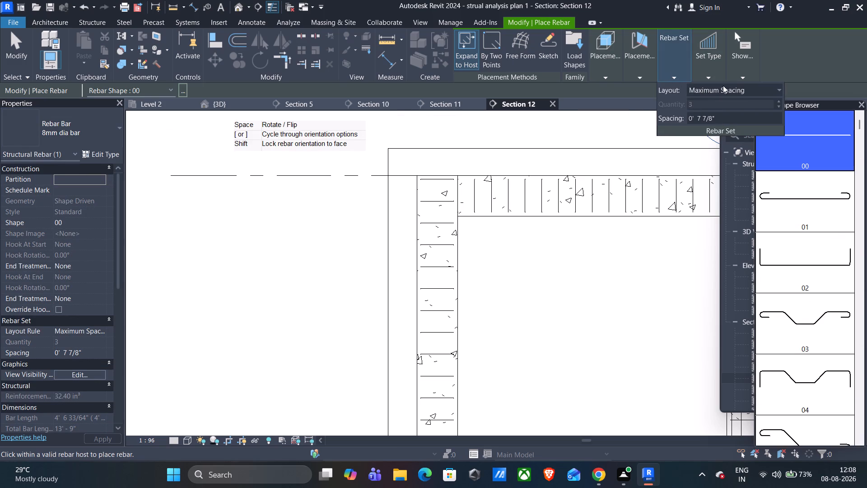
left_click(741, 85)
left_click(727, 118)
left_click(718, 102)
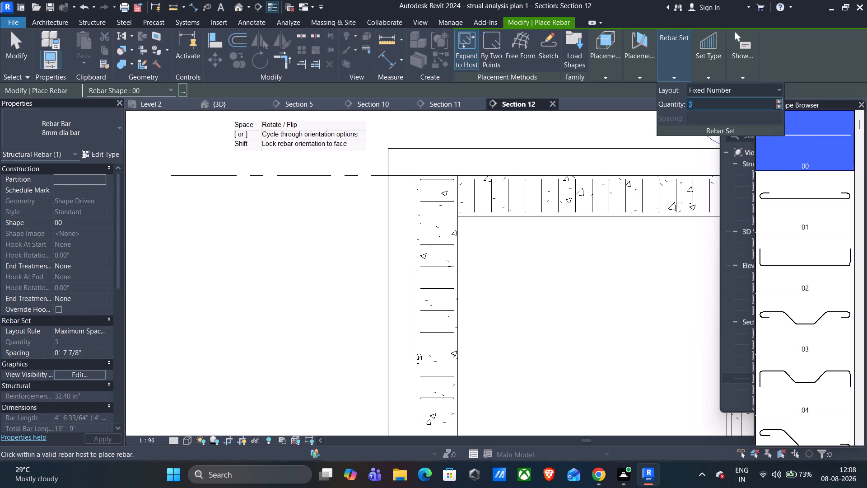
key("2")
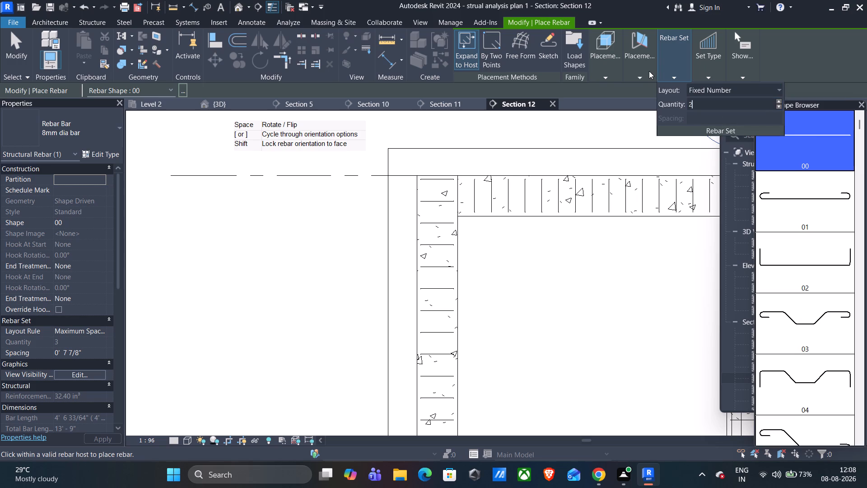
left_click(649, 71)
left_click(650, 94)
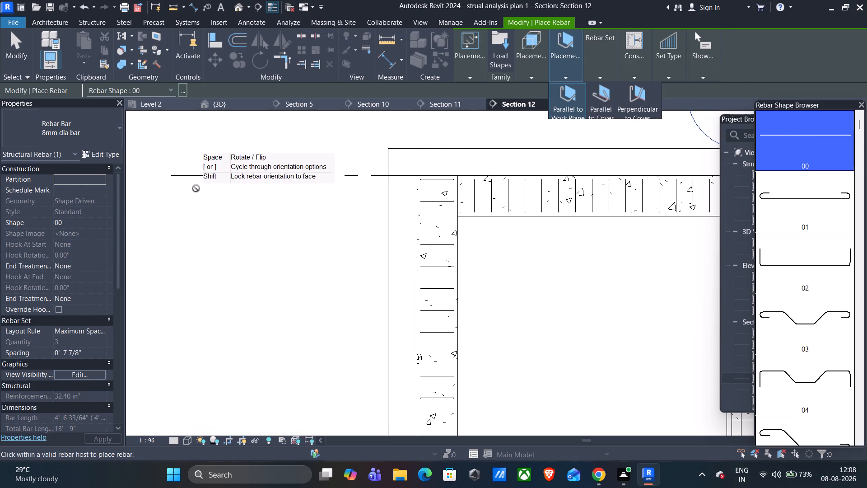
left_click(73, 137)
left_click(67, 196)
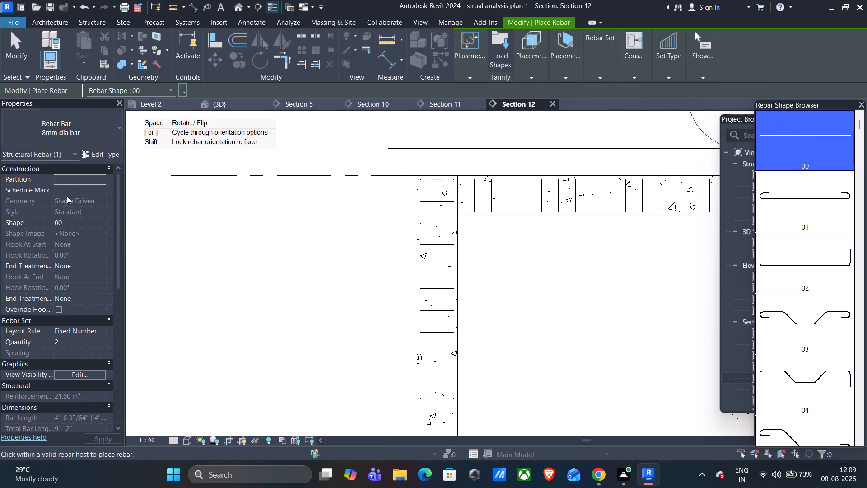
scroll(517, 197, "up", 11)
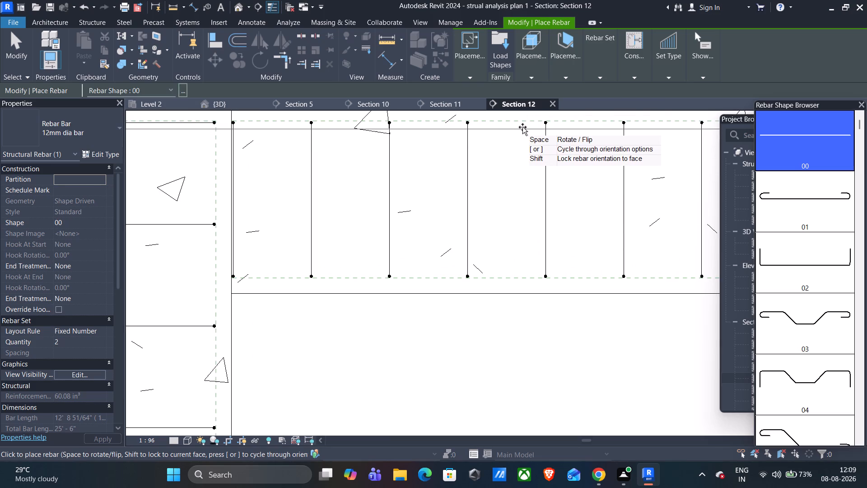
scroll(525, 123, "up", 4)
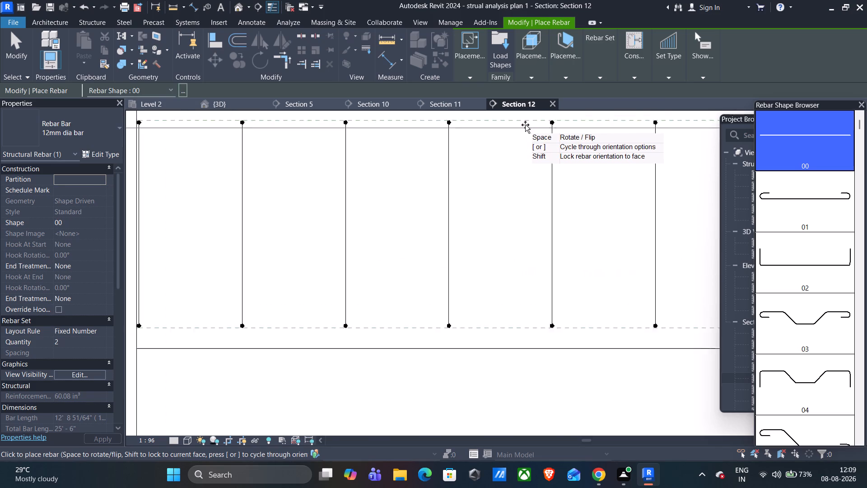
scroll(525, 125, "up", 6)
left_click(530, 128)
Place a matching set of two straight 12mm bars along the beam's bottom cover.
scroll(522, 169, "down", 3)
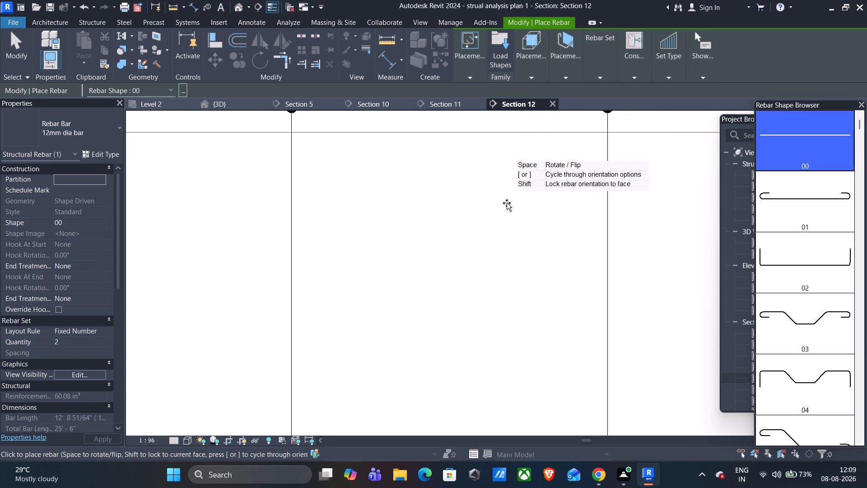
scroll(507, 203, "down", 5)
scroll(494, 292, "down", 2)
middle_click_drag(488, 306, 513, 225)
scroll(506, 280, "up", 11)
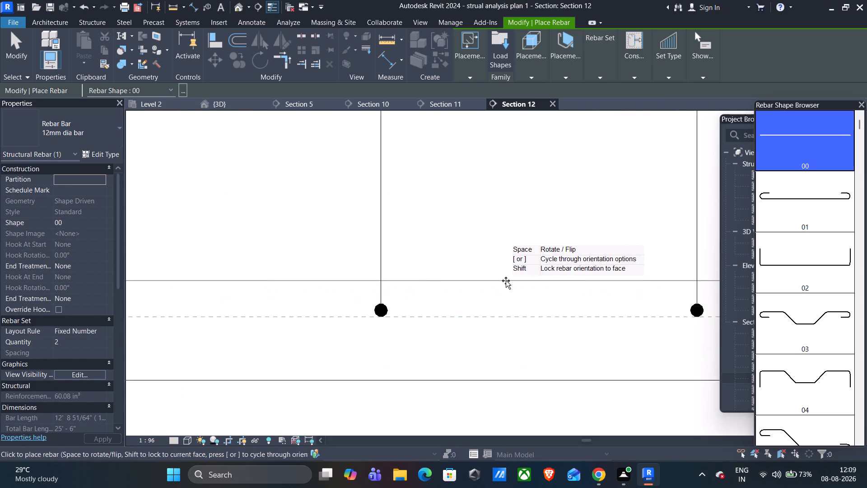
scroll(506, 281, "up", 2)
left_click(499, 323)
Place sets of two straight 16mm vertical bars along both side covers of the column at the beam's left end.
scroll(494, 302, "down", 16)
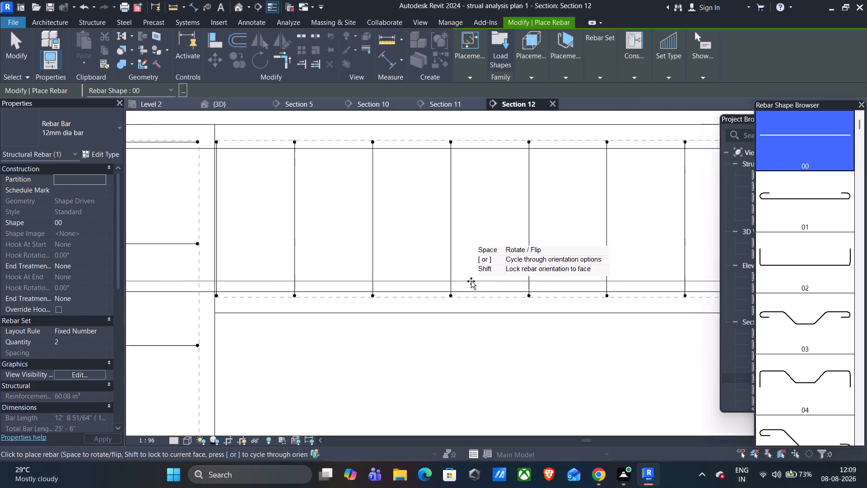
scroll(471, 281, "down", 2)
left_click(107, 130)
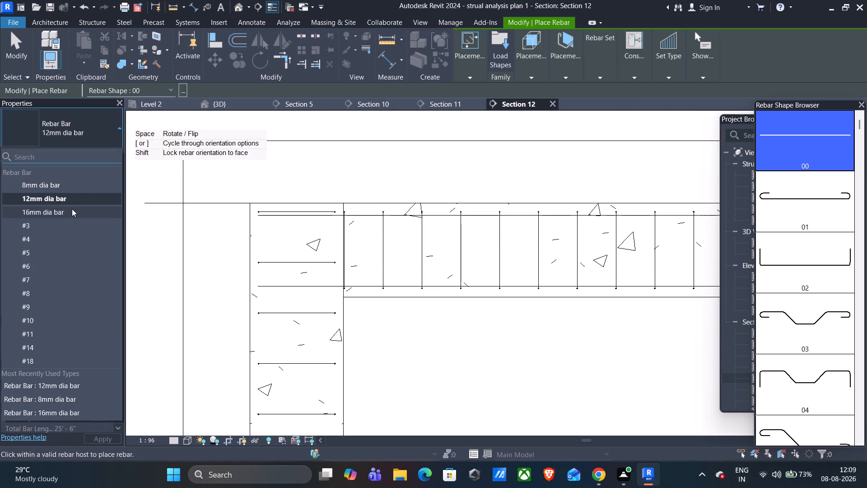
left_click(72, 209)
scroll(271, 277, "up", 10)
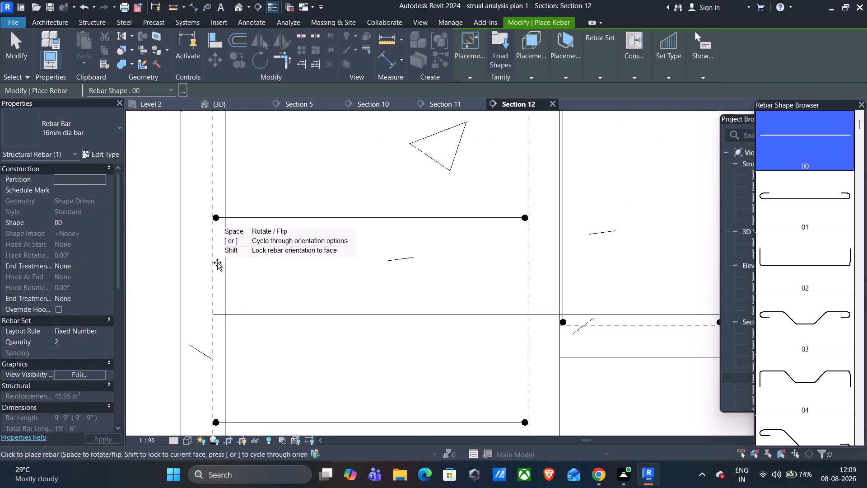
left_click(207, 263)
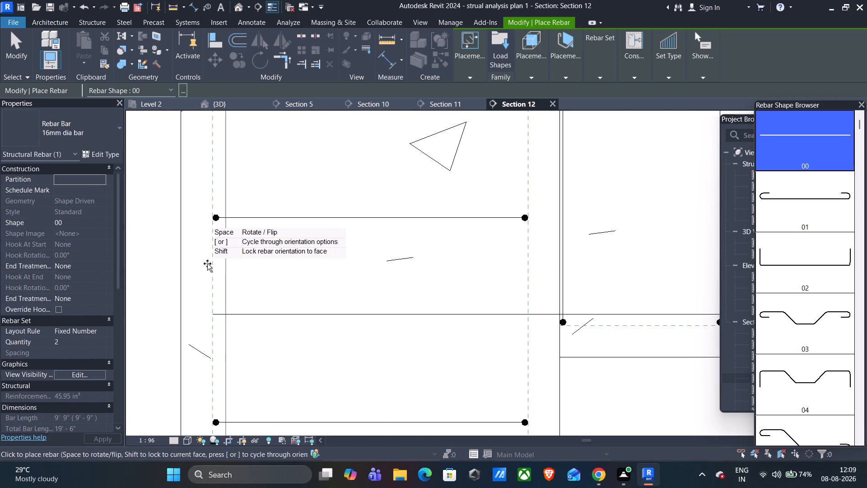
left_click(526, 275)
scroll(530, 275, "down", 12)
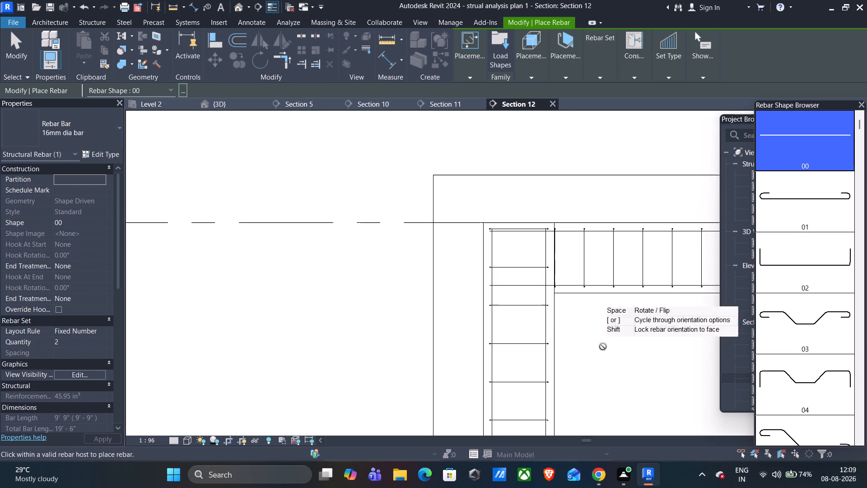
scroll(557, 319, "up", 20)
scroll(557, 319, "up", 2)
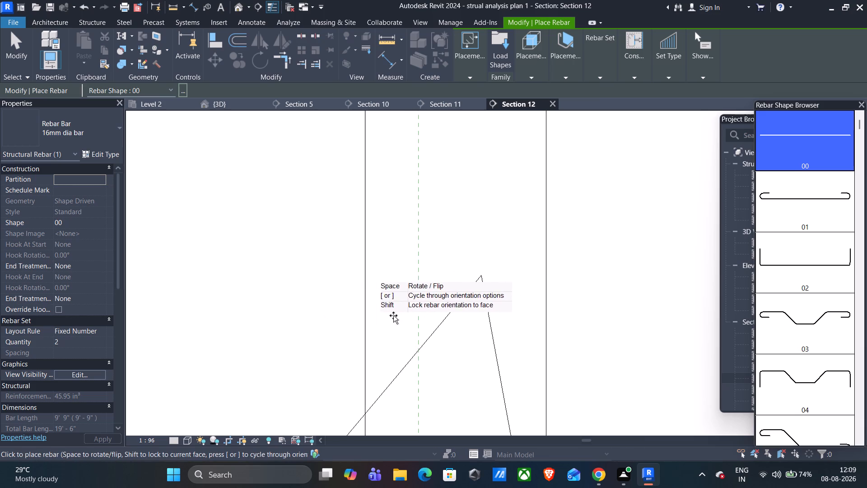
scroll(556, 309, "down", 20)
scroll(556, 309, "down", 2)
middle_click_drag(649, 305, 552, 325)
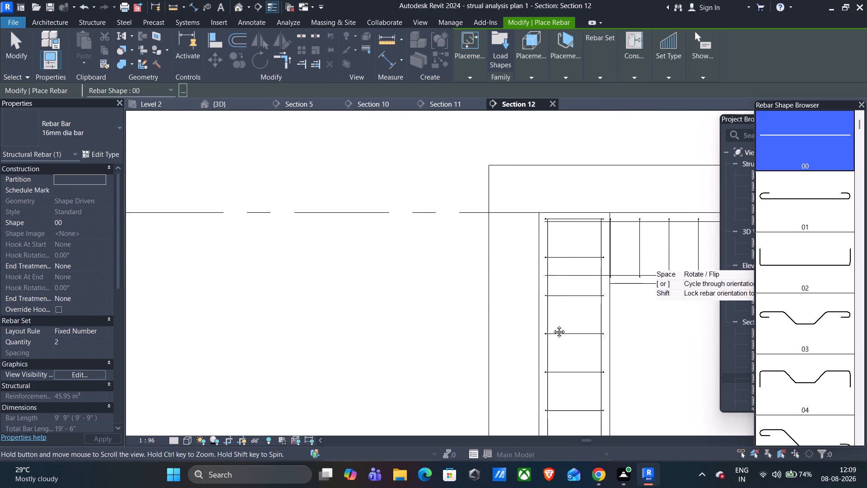
middle_click_drag(552, 325, 449, 343)
scroll(546, 351, "down", 3)
scroll(568, 365, "up", 1)
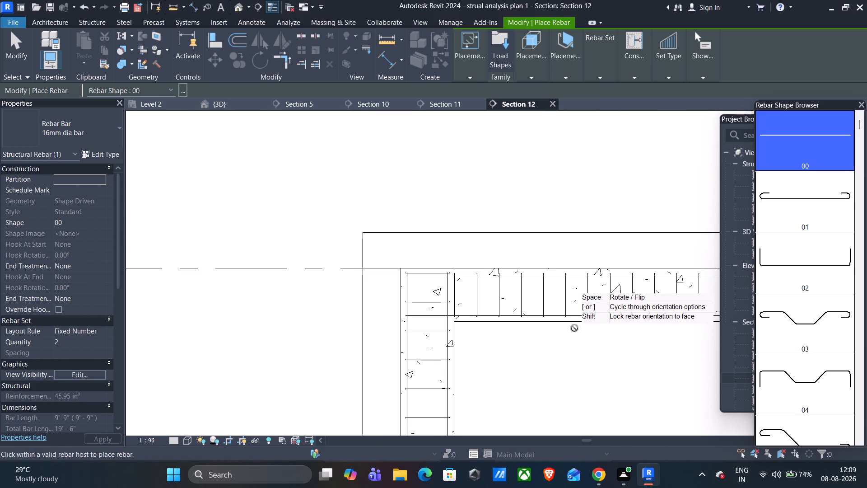
key("Escape")
Give the beam's top and bottom 12mm bar sets Standard - 90 deg hooks at both start and end.
left_click(575, 314)
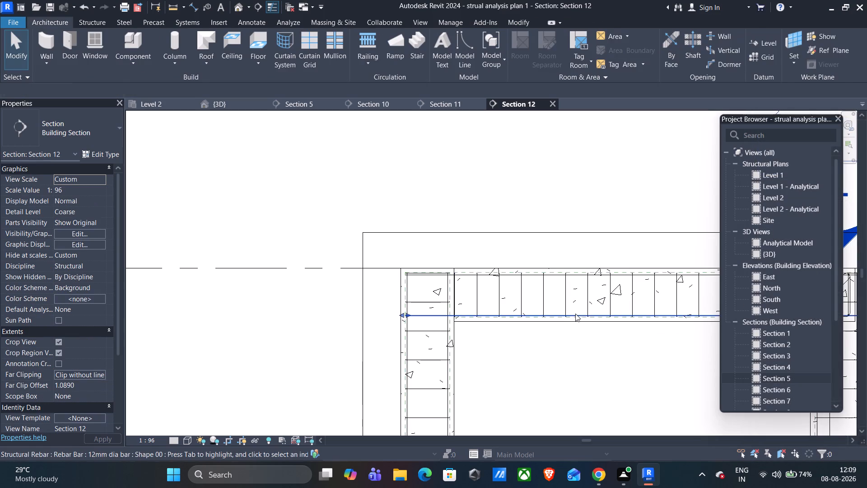
left_click(582, 273, "ctrl")
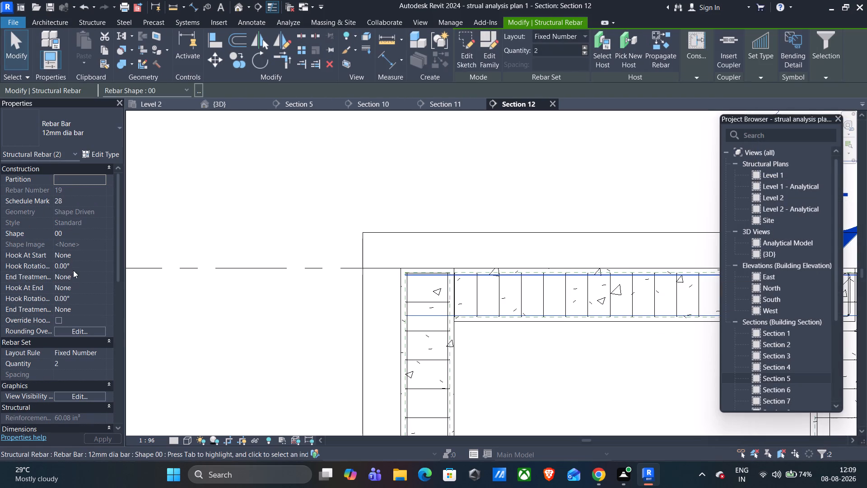
left_click(94, 255)
left_click(101, 254)
left_click(94, 274)
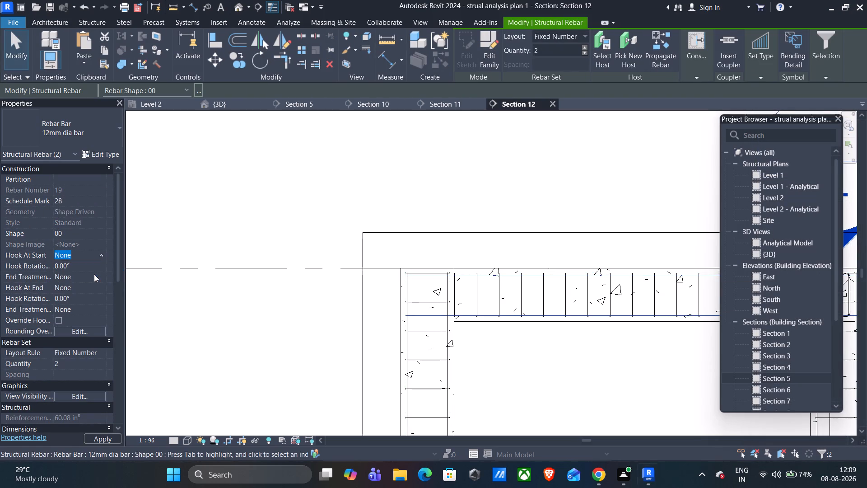
left_click(89, 287)
left_click(96, 286)
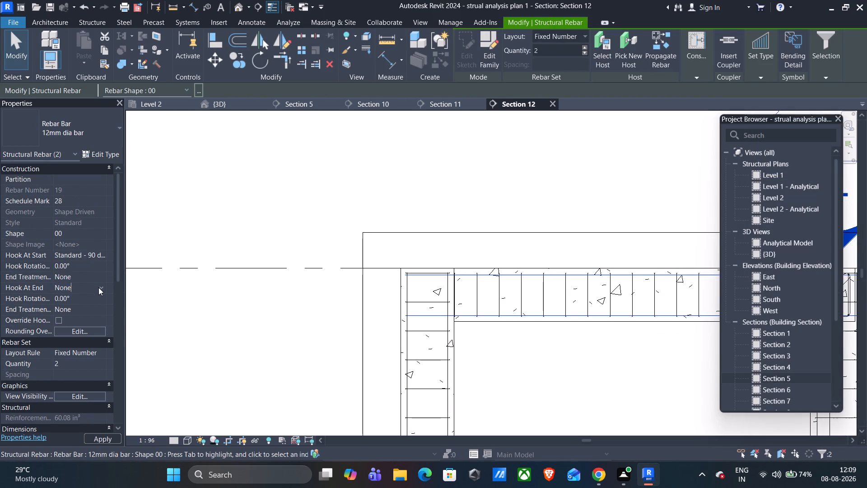
left_click(99, 287)
left_click(97, 306)
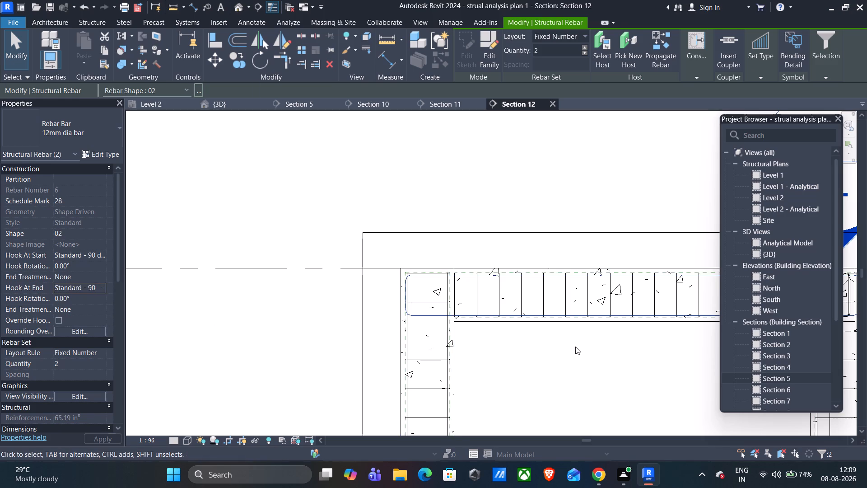
key("Escape")
Check the reinforced frame in Section 12, and return to the Level 2 plan to view the upper bays and their section markers.
scroll(557, 366, "down", 8)
middle_click_drag(577, 375, 510, 335)
scroll(578, 357, "up", 4)
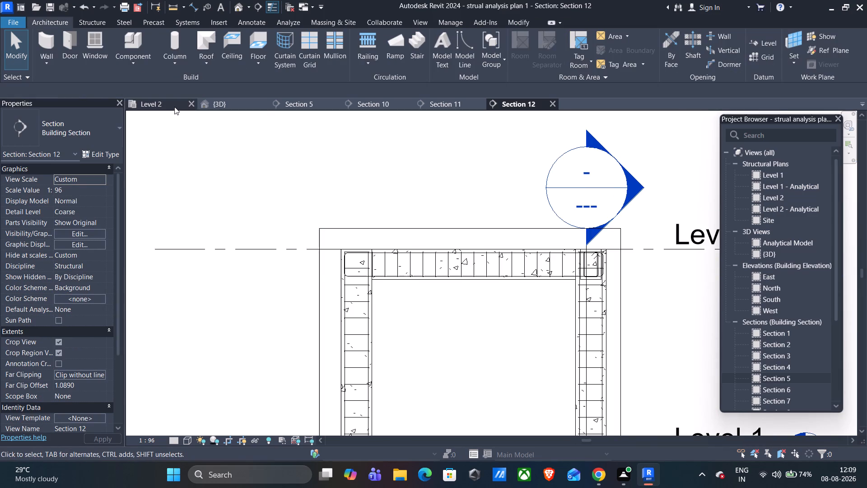
left_click(152, 106)
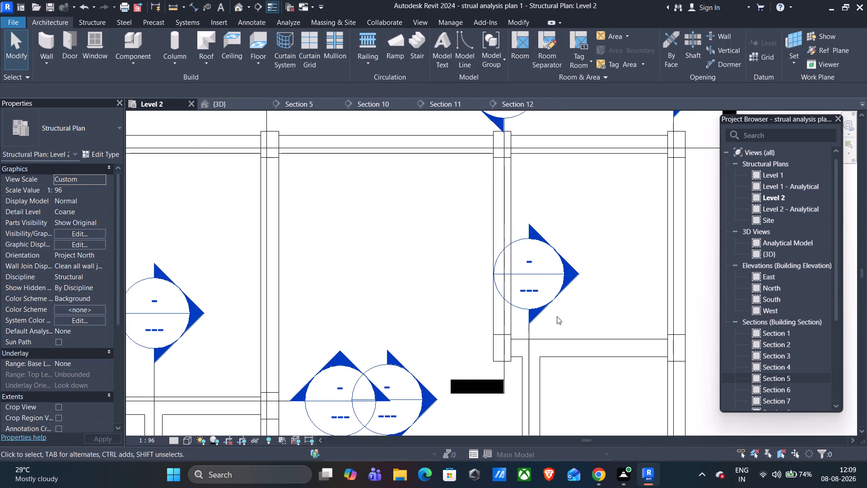
middle_click_drag(596, 392, 599, 375)
middle_click(599, 375)
scroll(599, 375, "down", 6)
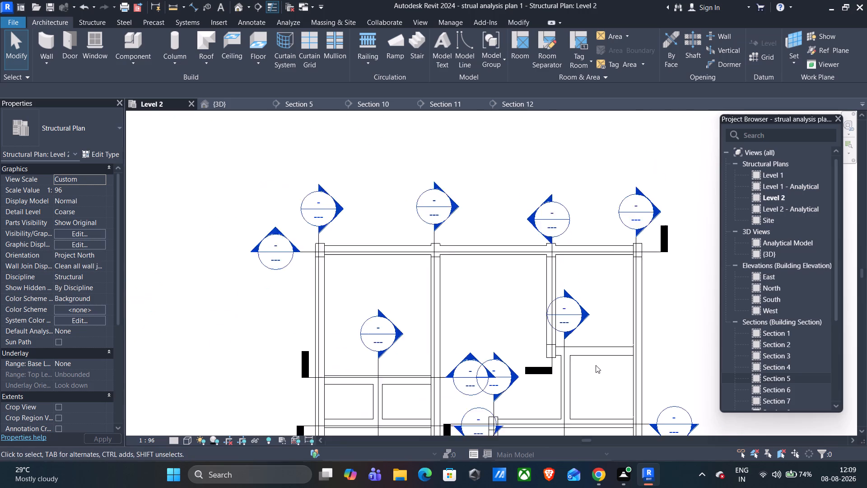
Draw a building section along the short horizontal beam between the two columns in the plan's upper-right bay.
scroll(596, 365, "down", 1)
middle_click_drag(601, 370, 589, 325)
scroll(588, 332, "up", 3)
scroll(588, 332, "down", 1)
scroll(588, 333, "up", 5)
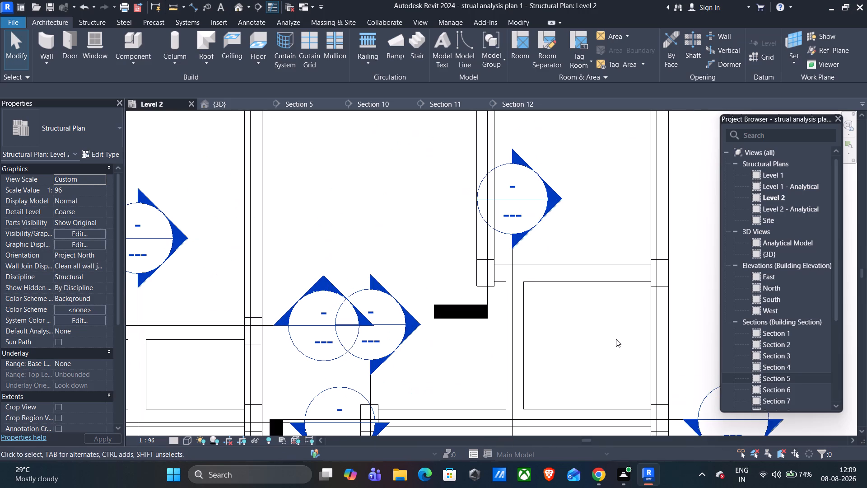
left_click(259, 7)
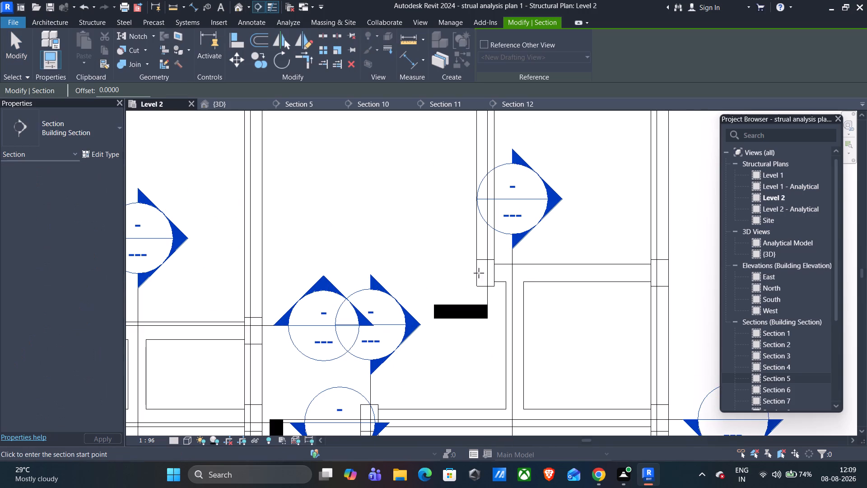
left_click(452, 280)
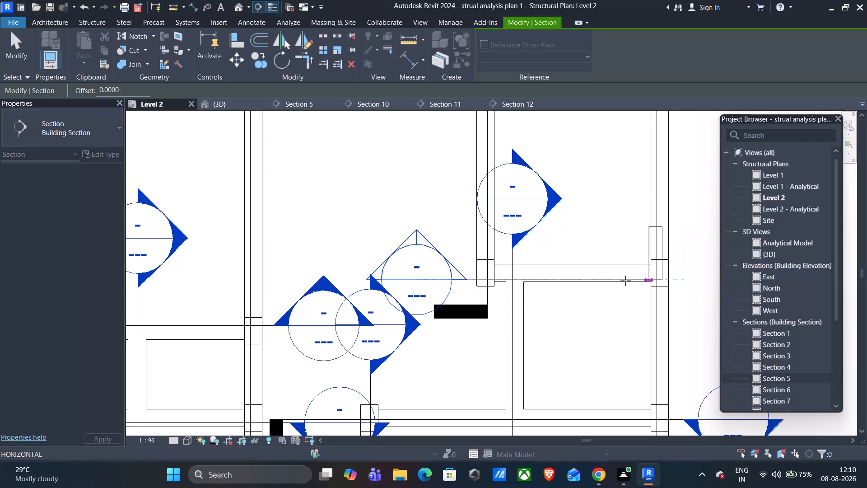
key("Escape")
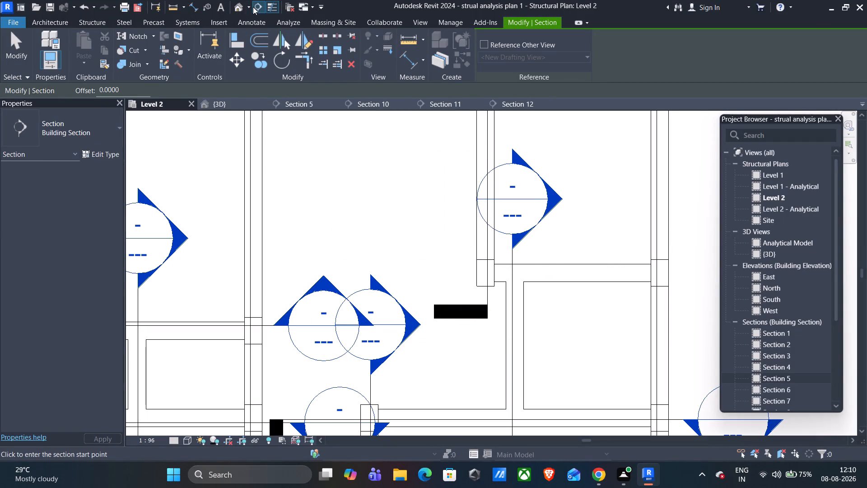
left_click(466, 268)
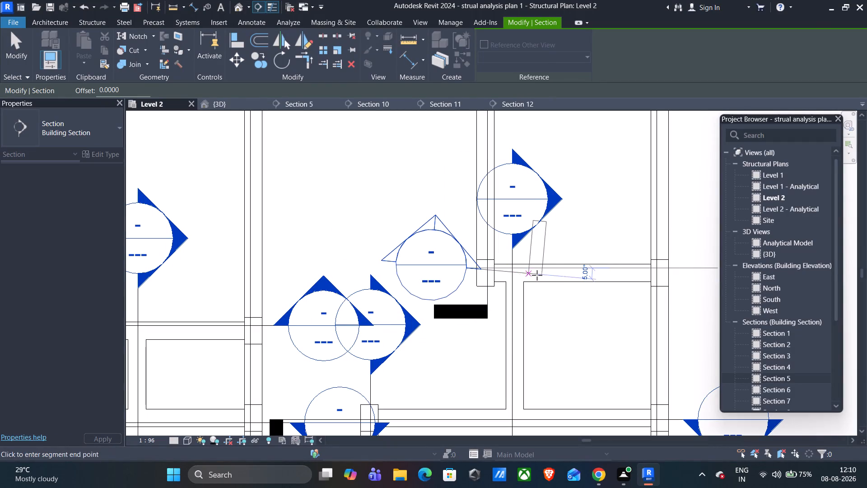
left_click(695, 265)
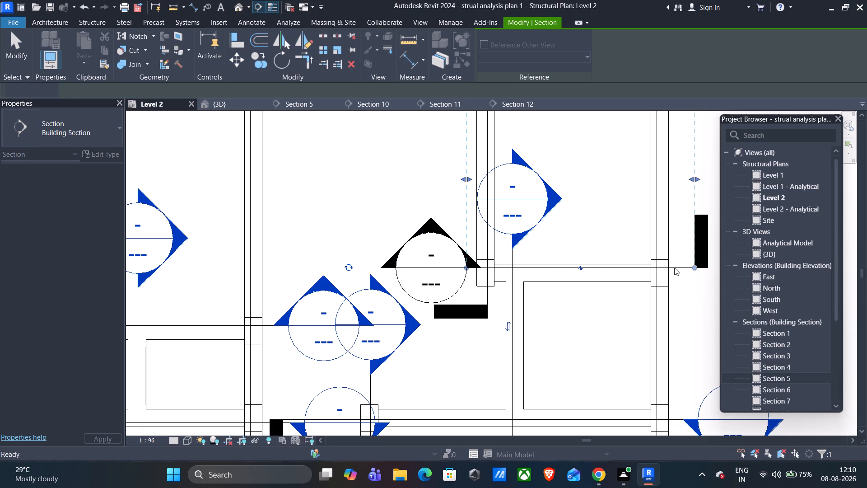
Flip the new section to look toward the lower bays and shorten its far clip offset to about 1.32.
left_click(508, 326)
scroll(560, 373, "down", 2)
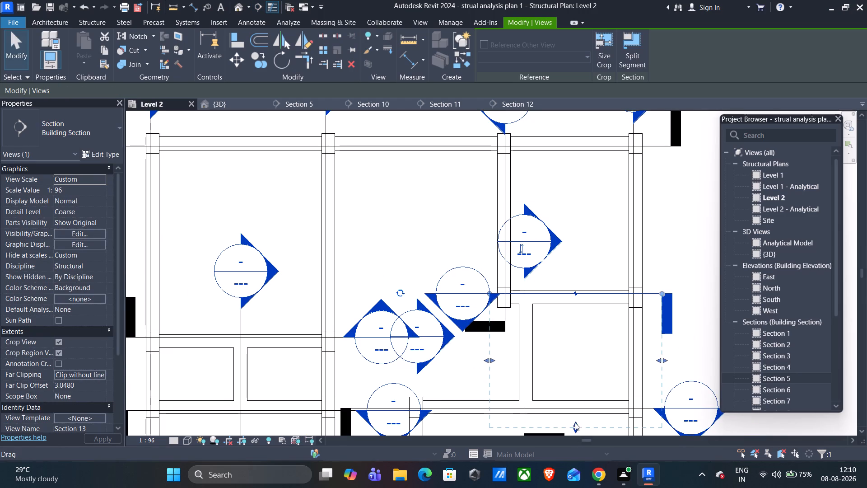
left_click_drag(575, 422, 575, 347)
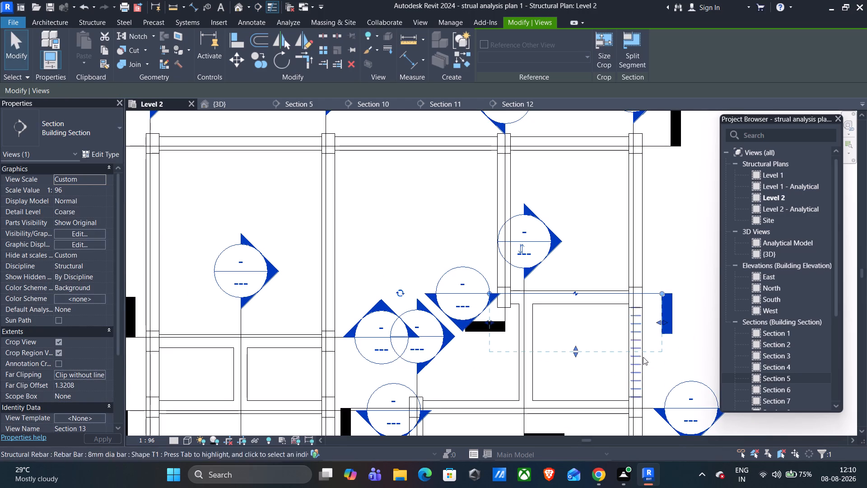
key("Escape")
Open the new section and place sets of two straight 12mm bars, shape 00, along the beam's top and bottom covers.
double_click(488, 301)
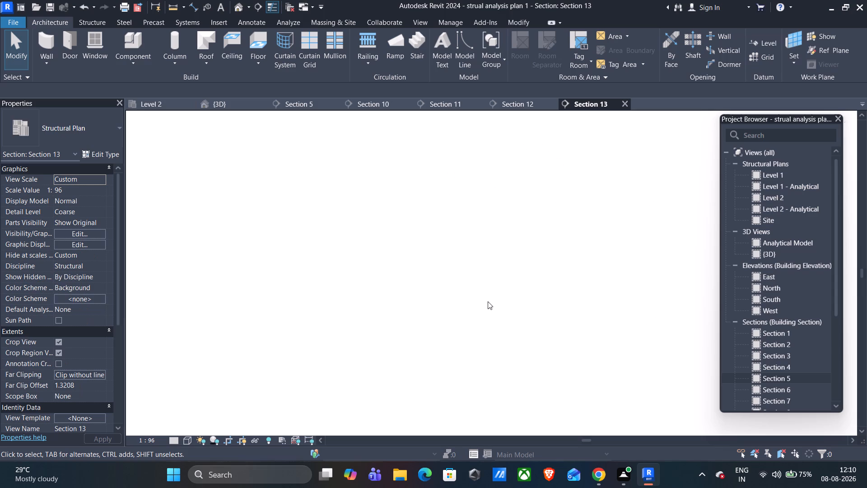
scroll(485, 257, "up", 7)
middle_click_drag(485, 262, 480, 284)
scroll(480, 284, "up", 1)
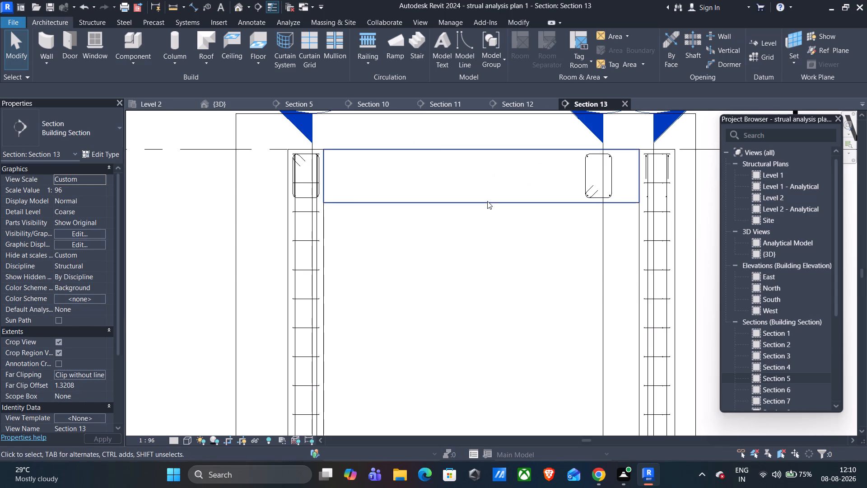
left_click(489, 191)
left_click(491, 199)
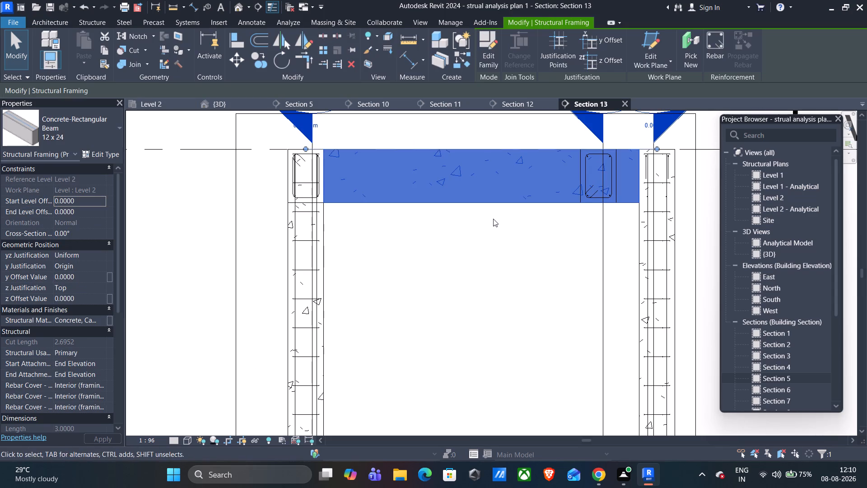
left_click(720, 44)
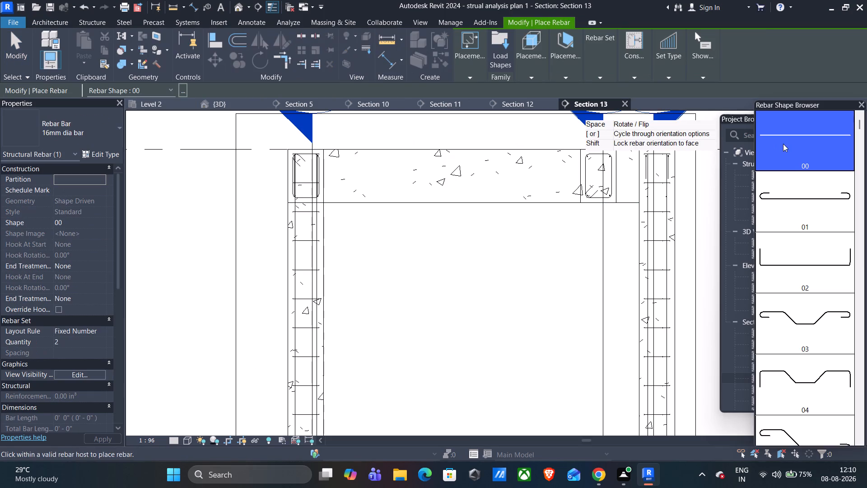
left_click(103, 139)
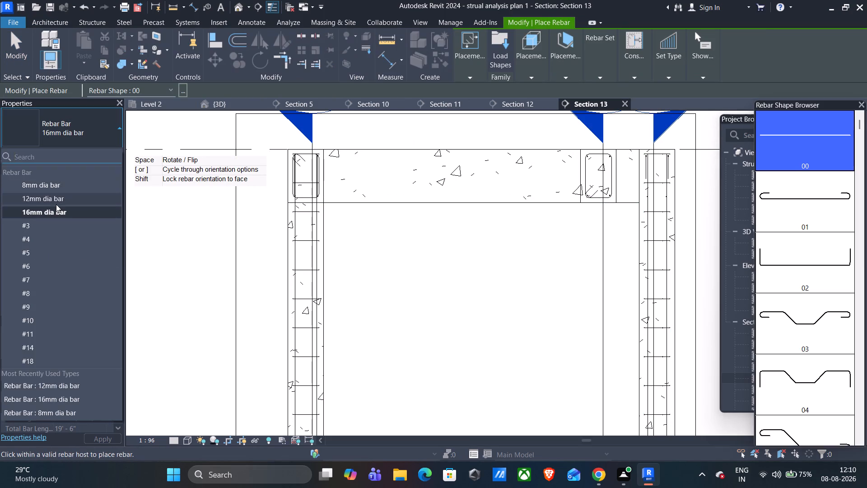
left_click(56, 204)
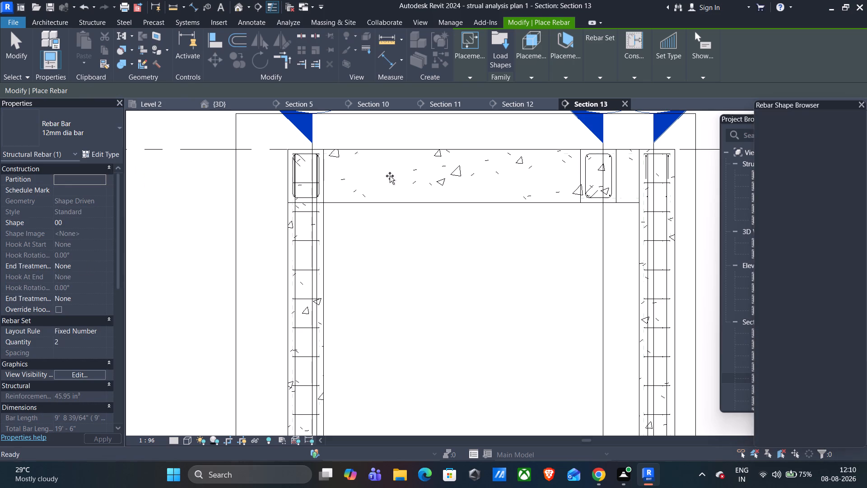
scroll(405, 170, "up", 6)
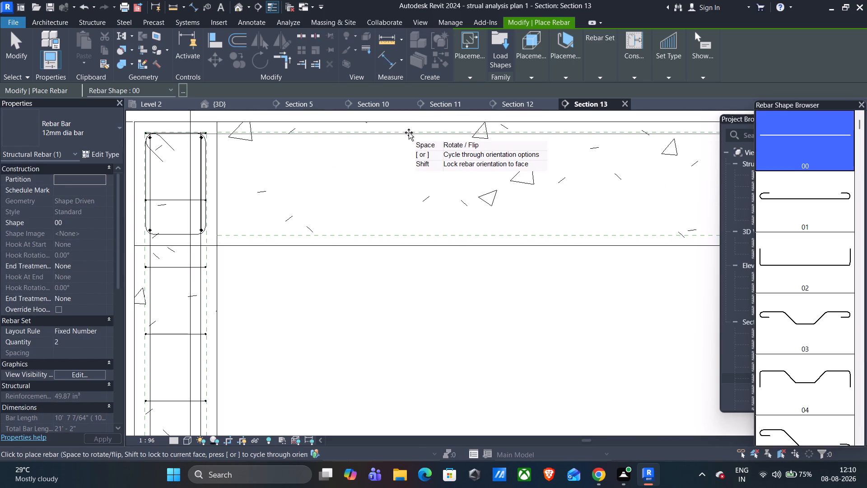
left_click(408, 132)
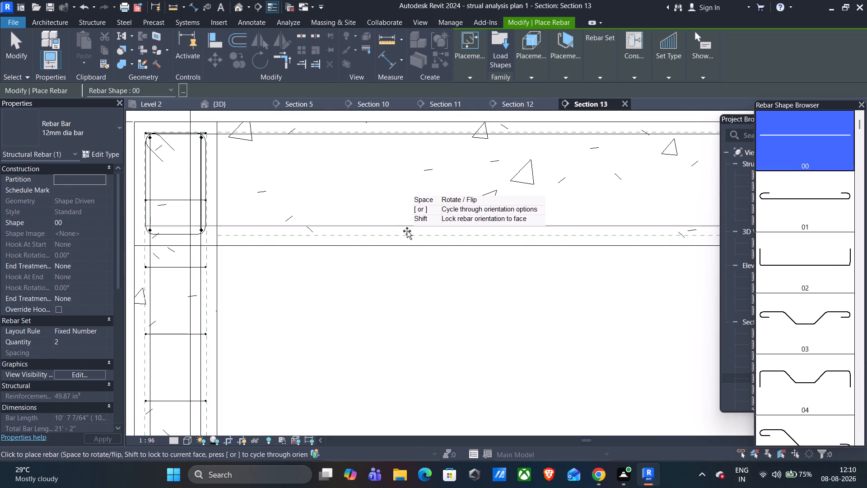
left_click(406, 236)
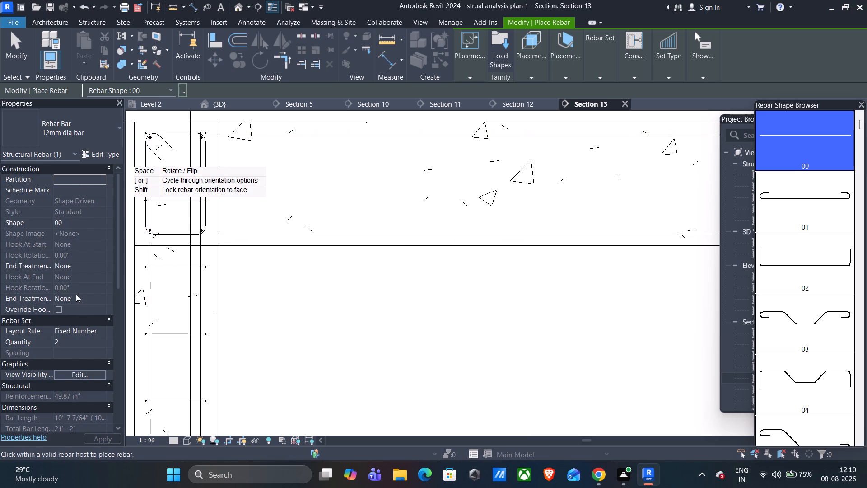
Place 8mm T1 stirrups along the beam, perpendicular to cover, with a Maximum Spacing layout at 200 mm.
left_click(605, 73)
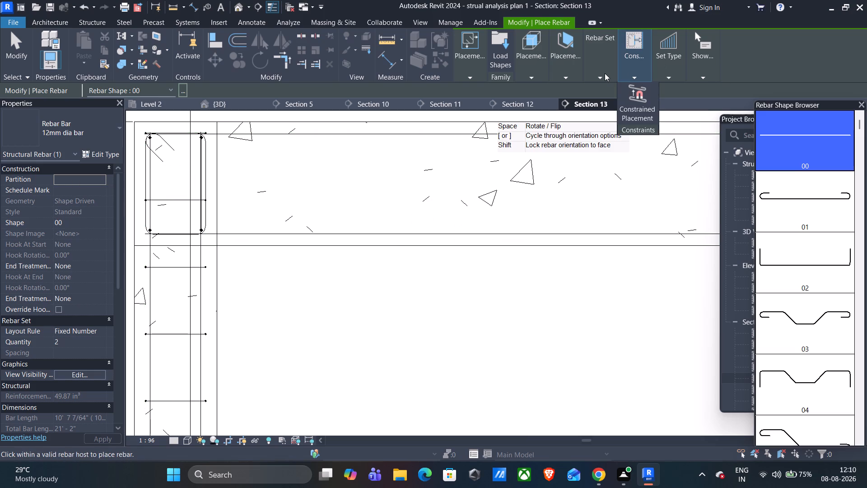
left_click(654, 88)
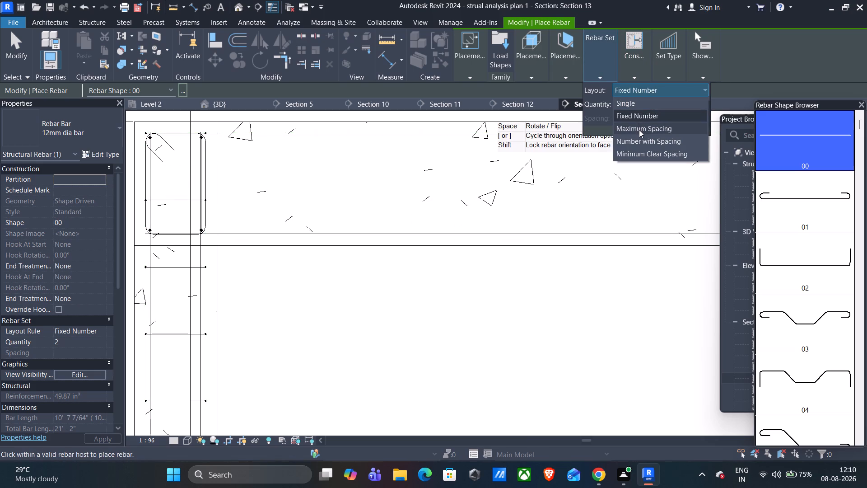
left_click(639, 130)
left_click_drag(662, 117, 615, 122)
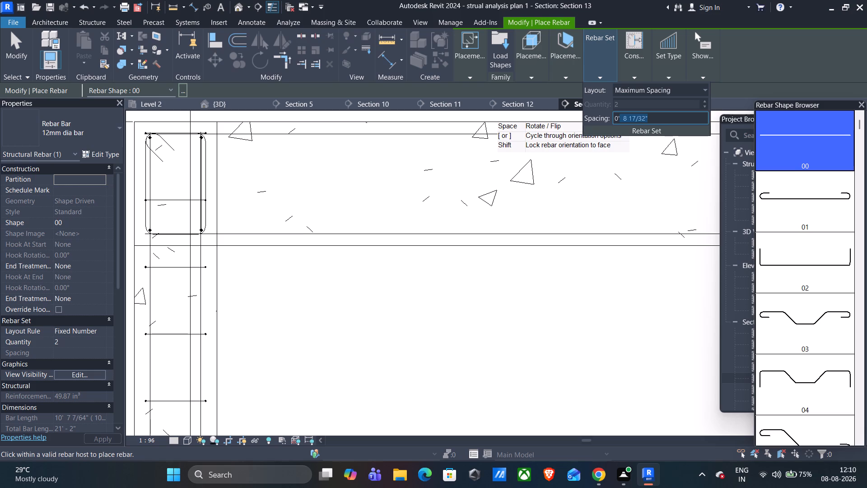
type("200")
type("mm")
left_click(559, 76)
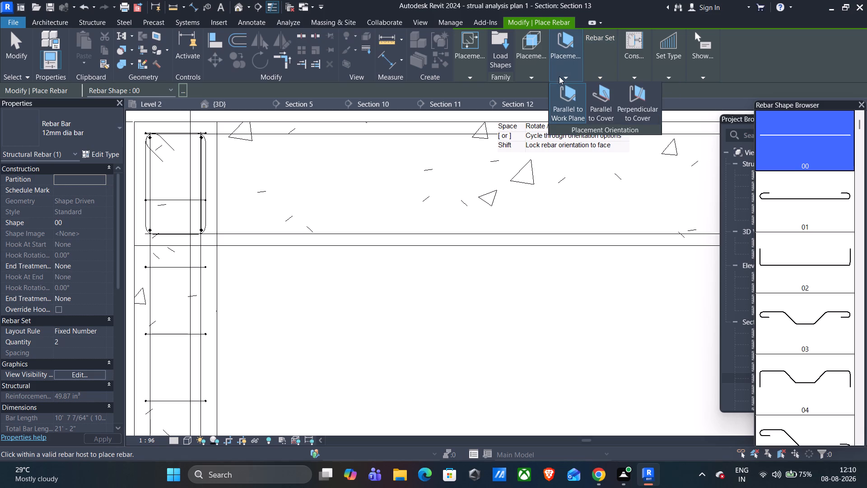
left_click(628, 93)
scroll(775, 194, "down", 18)
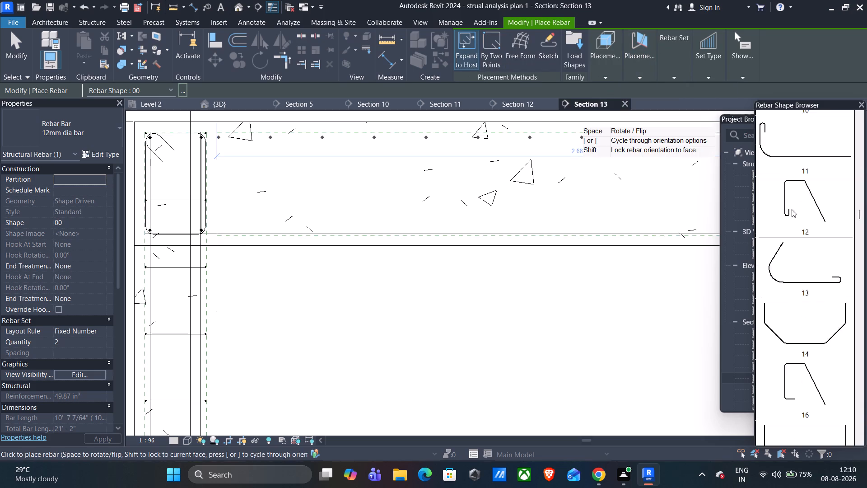
scroll(792, 209, "down", 20)
scroll(792, 209, "down", 20)
scroll(792, 209, "down", 5)
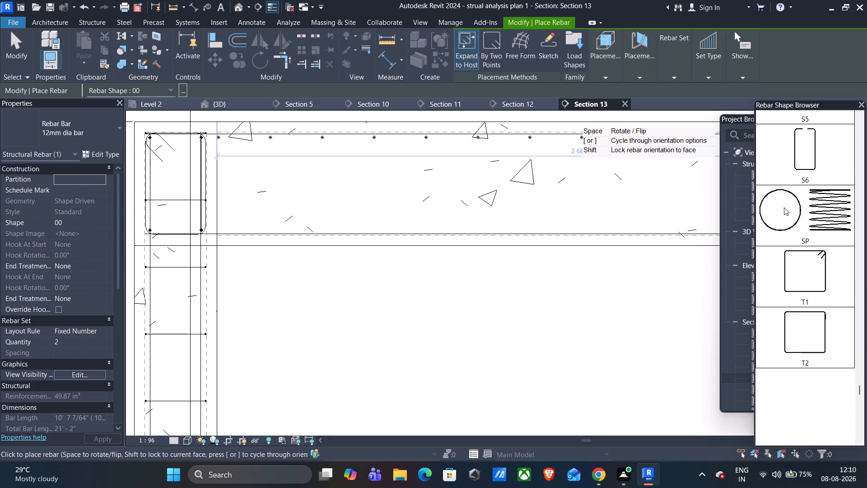
scroll(784, 207, "down", 2)
left_click(804, 204)
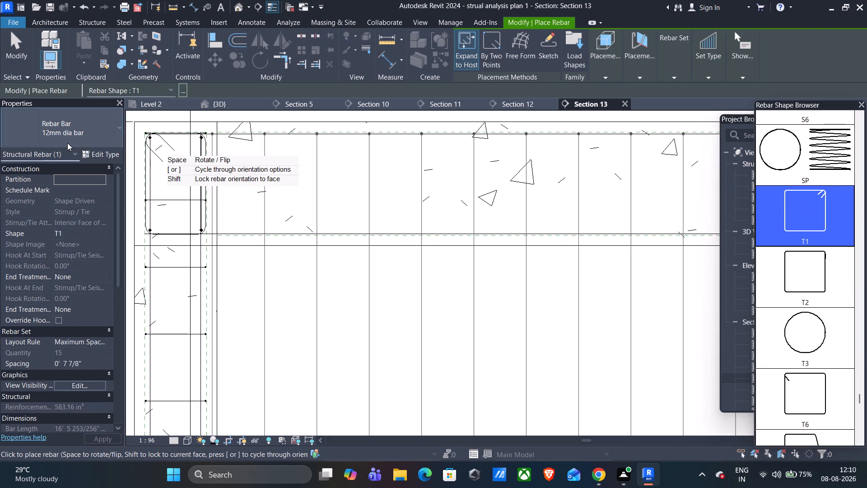
left_click(67, 143)
left_click(54, 186)
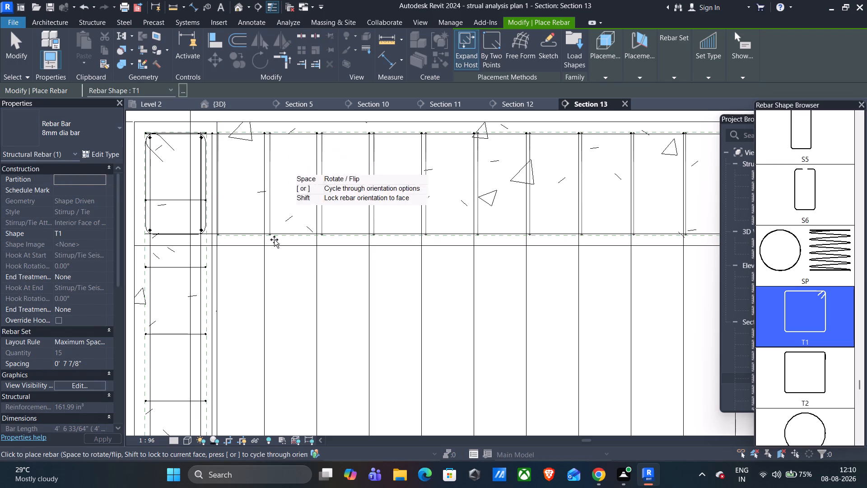
scroll(312, 284, "down", 4)
scroll(399, 269, "down", 1)
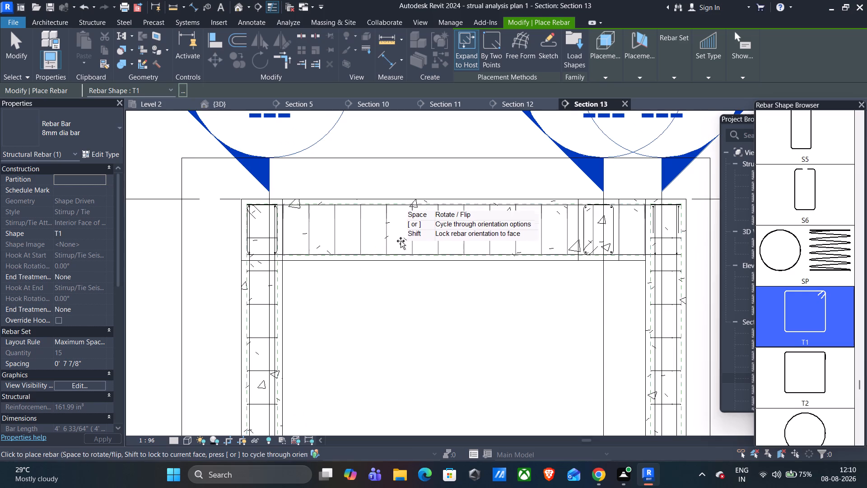
left_click(401, 237)
scroll(405, 342, "up", 6)
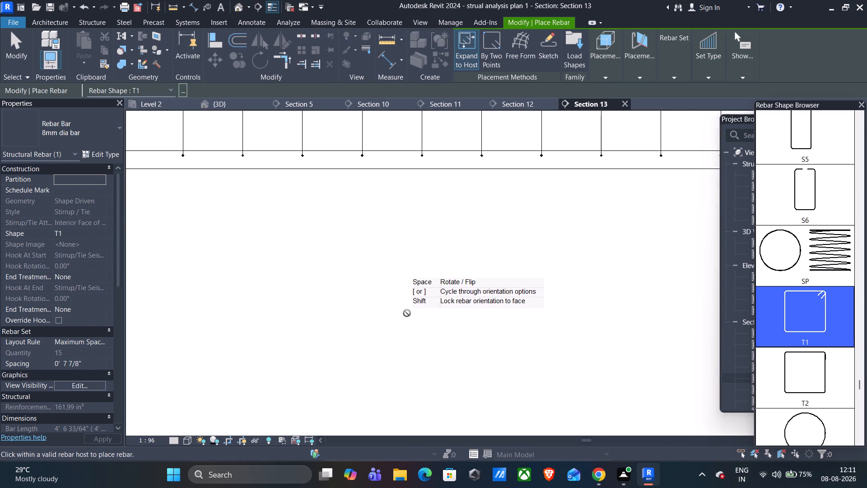
scroll(407, 313, "down", 4)
key("Escape")
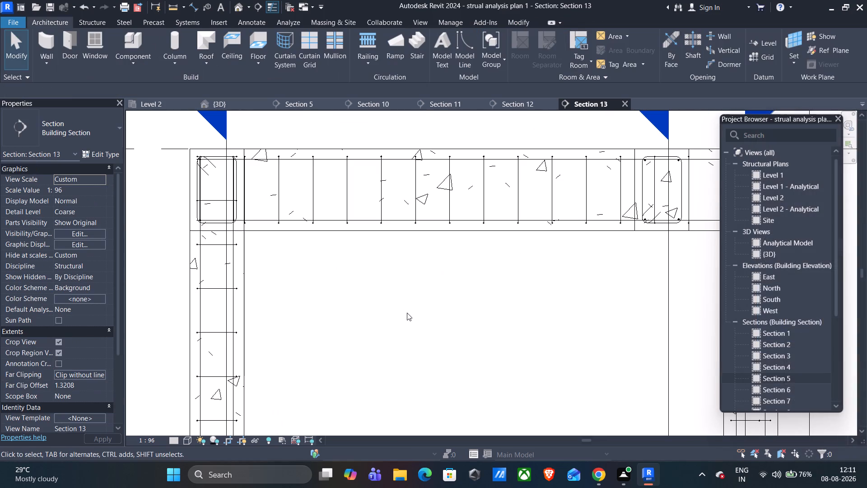
Give the beam's top and bottom 12mm bar sets Standard - 90 deg hooks at both start and end.
left_click(432, 218)
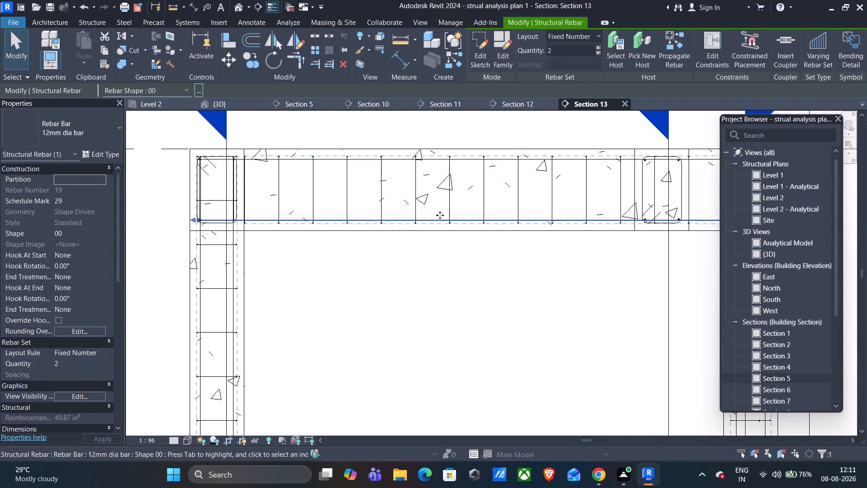
left_click(469, 157, "ctrl")
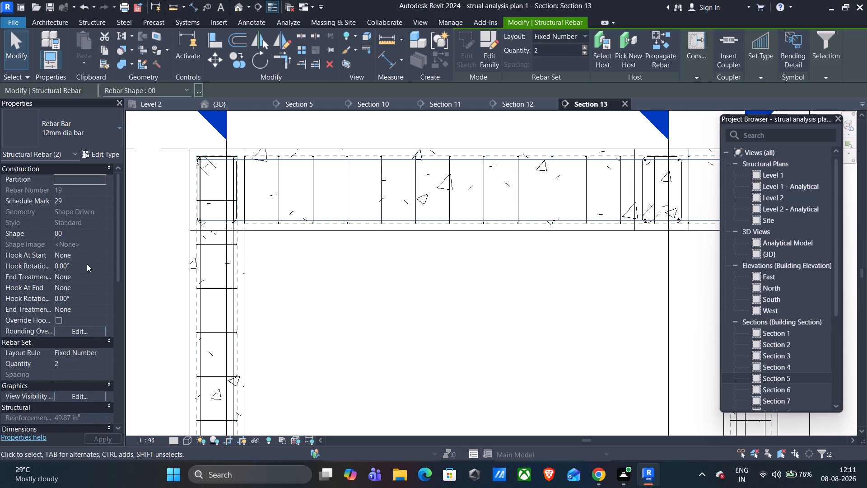
left_click(93, 250)
left_click(103, 254)
left_click(102, 271)
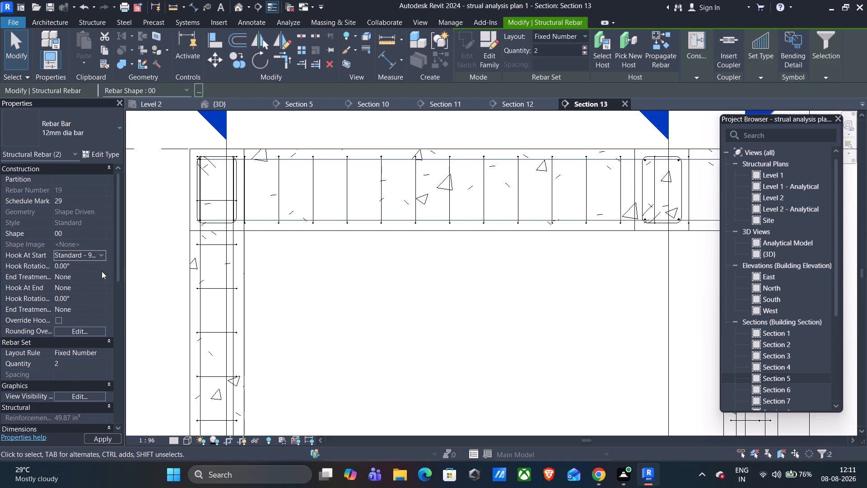
left_click(93, 290)
left_click(99, 290)
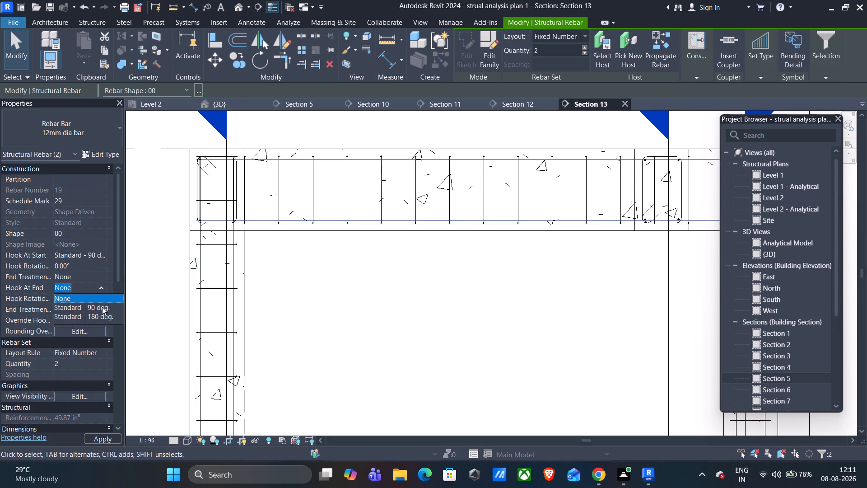
left_click(103, 309)
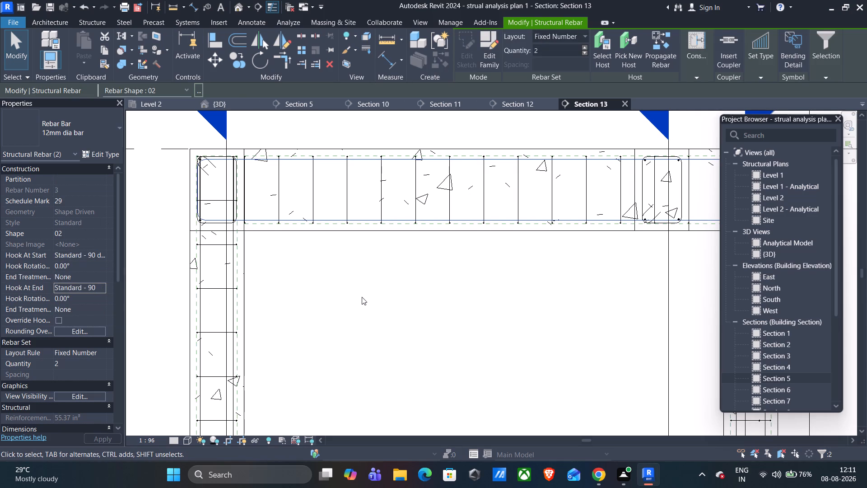
key("Escape")
scroll(455, 293, "down", 8)
middle_click_drag(476, 309, 474, 282)
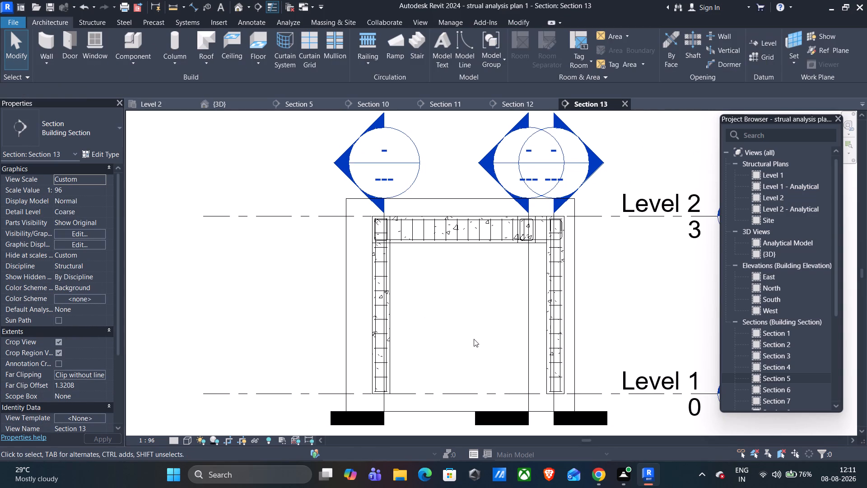
In the Level 2 plan, cut a new building section lengthwise through the lowest horizontal beam, from beyond its first column to beyond its last.
left_click(166, 105)
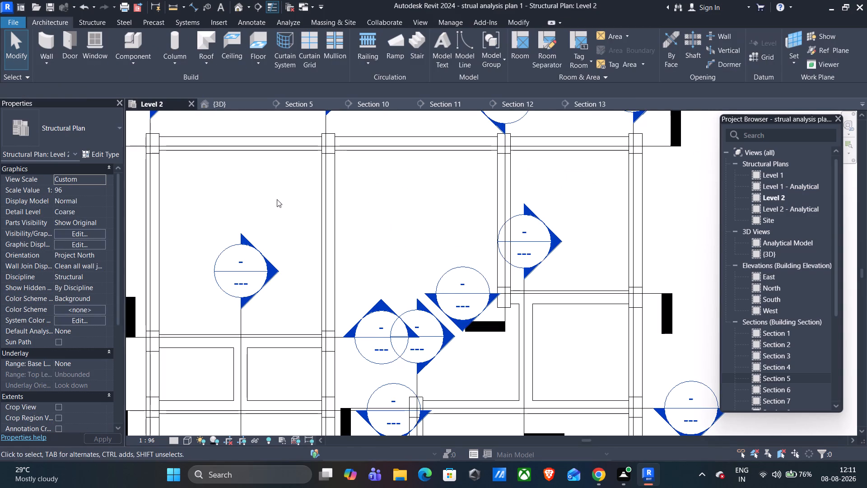
scroll(462, 227, "down", 2)
scroll(556, 330, "down", 2)
scroll(555, 385, "down", 1)
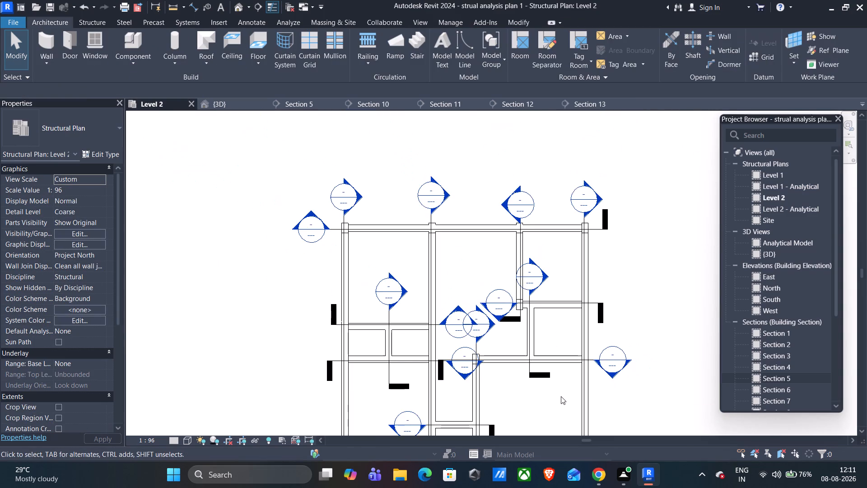
middle_click_drag(561, 396, 510, 258)
middle_click_drag(499, 286, 517, 258)
scroll(282, 317, "up", 4)
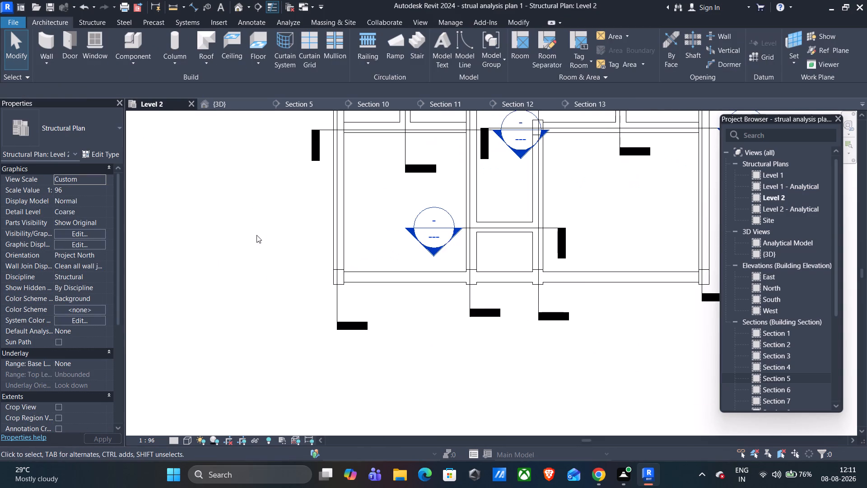
left_click(253, 2)
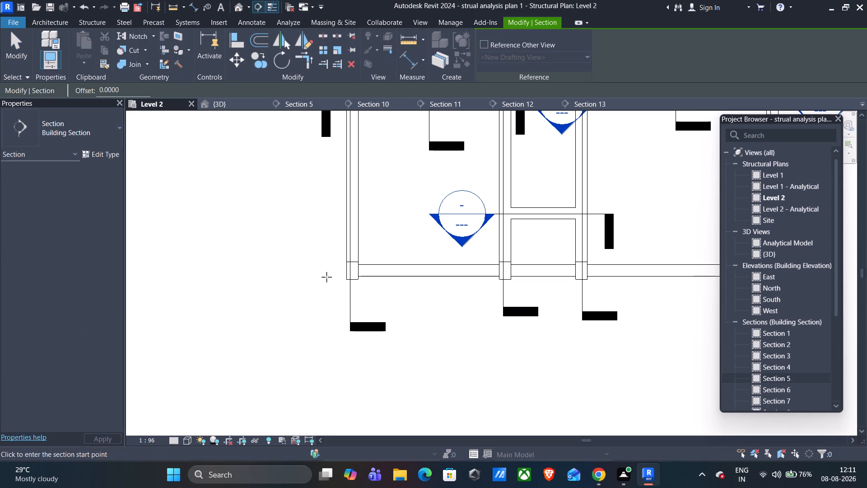
left_click(326, 277)
key("Escape")
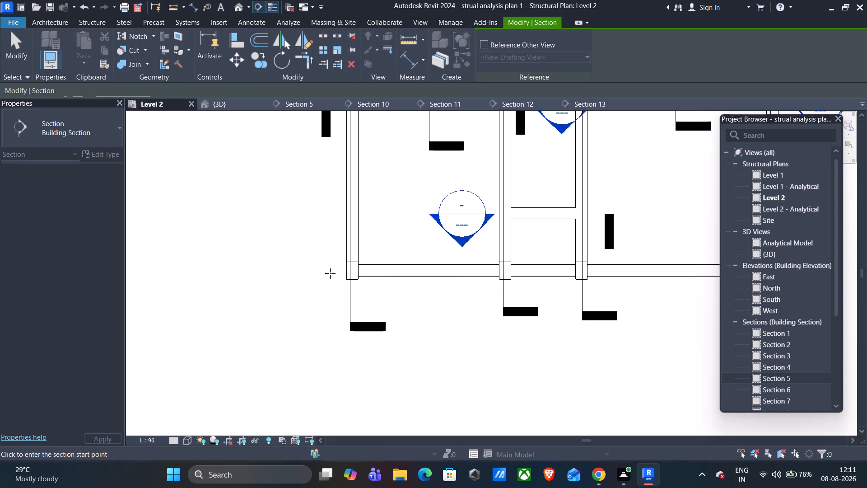
left_click(329, 268)
scroll(504, 266, "down", 6)
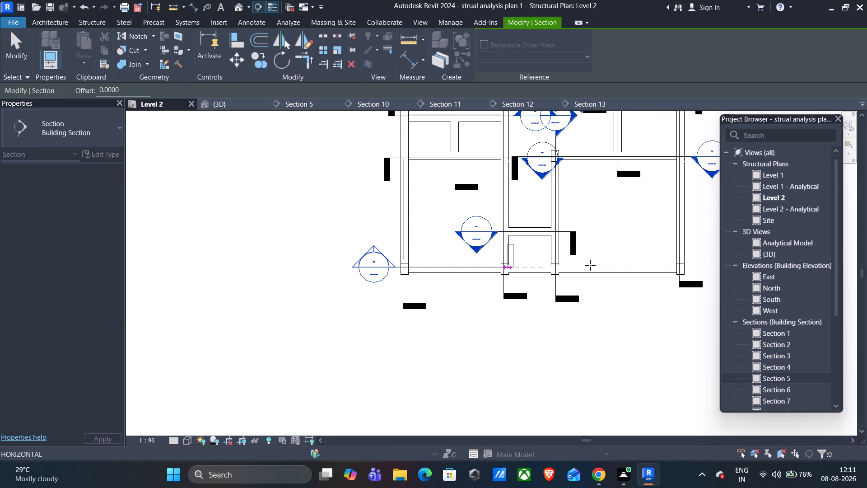
scroll(681, 263, "up", 10)
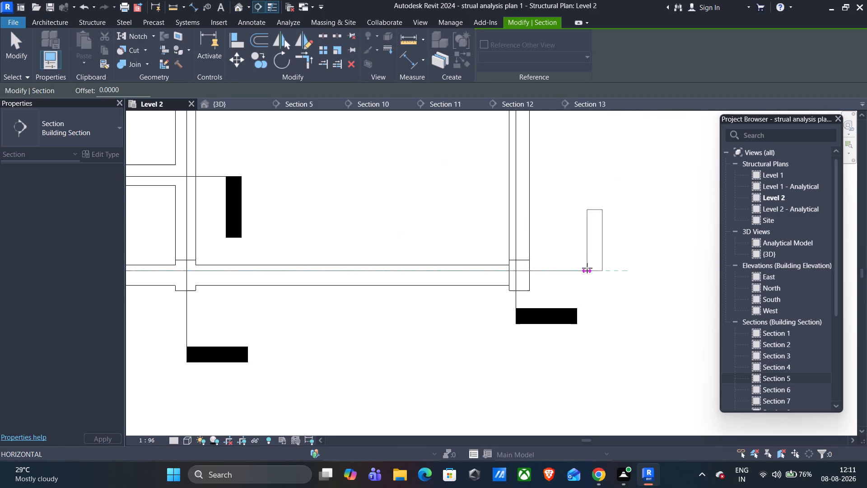
left_click(549, 273)
Flip the new section to look outward, away from the building, and open its view.
scroll(326, 324, "down", 5)
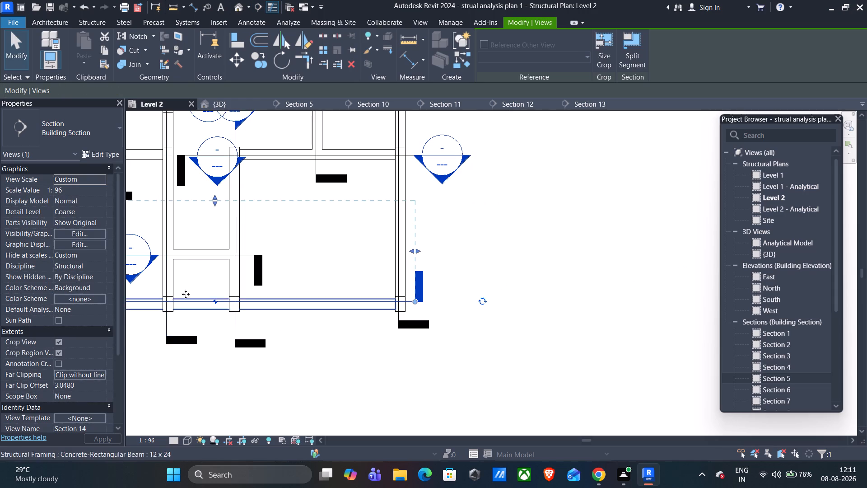
scroll(185, 340, "down", 2)
middle_click_drag(208, 398, 383, 298)
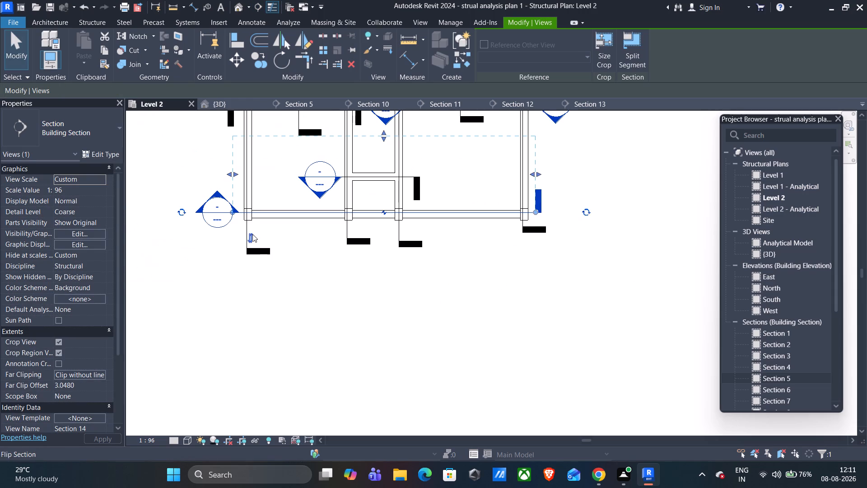
left_click(252, 234)
key("Escape")
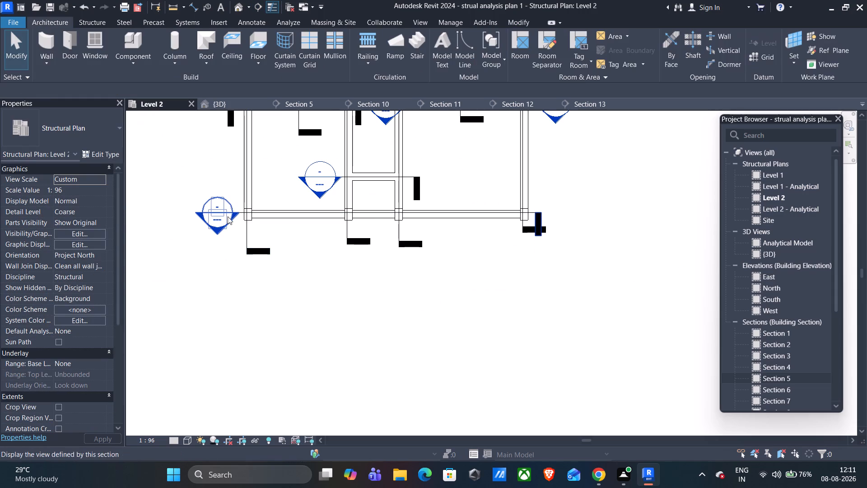
double_click(228, 216)
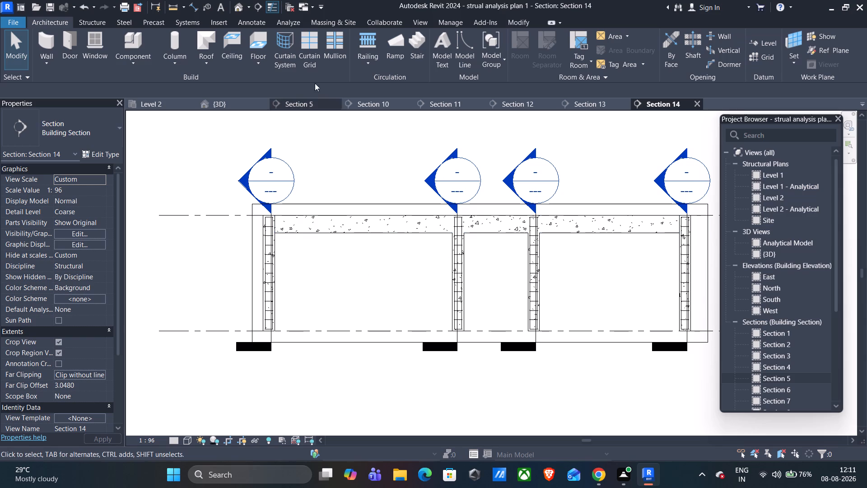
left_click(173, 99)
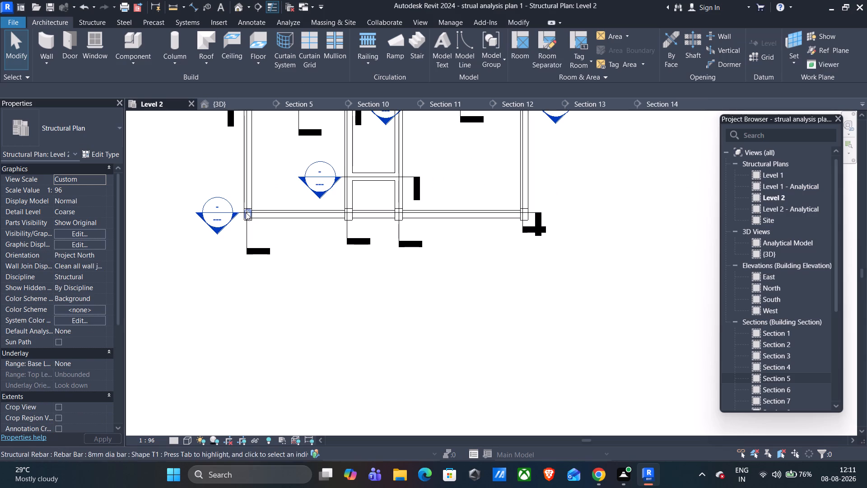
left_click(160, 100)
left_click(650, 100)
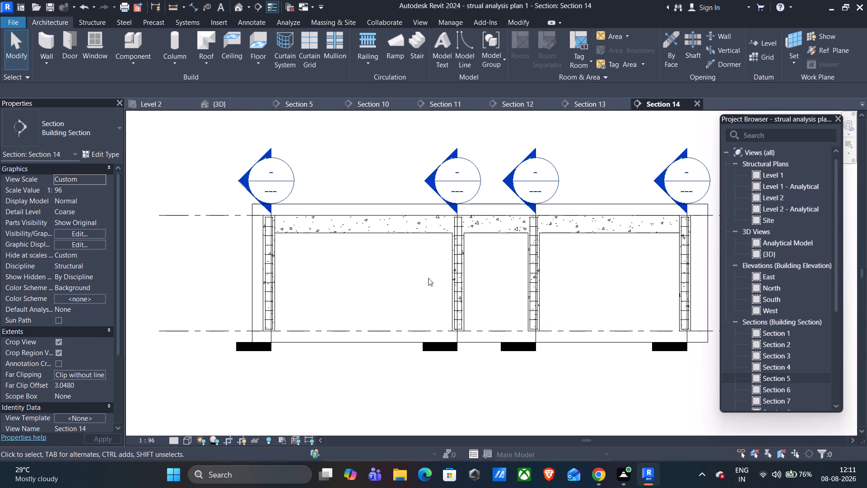
Place 8mm T1 stirrups in all three spans of the section's 12 x 24 beam, with a Maximum Spacing layout at 200 mm.
left_click(382, 225)
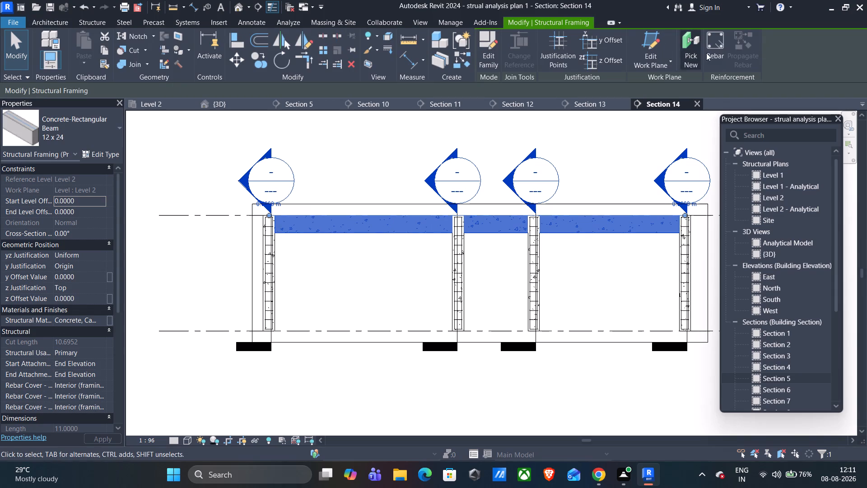
left_click(714, 48)
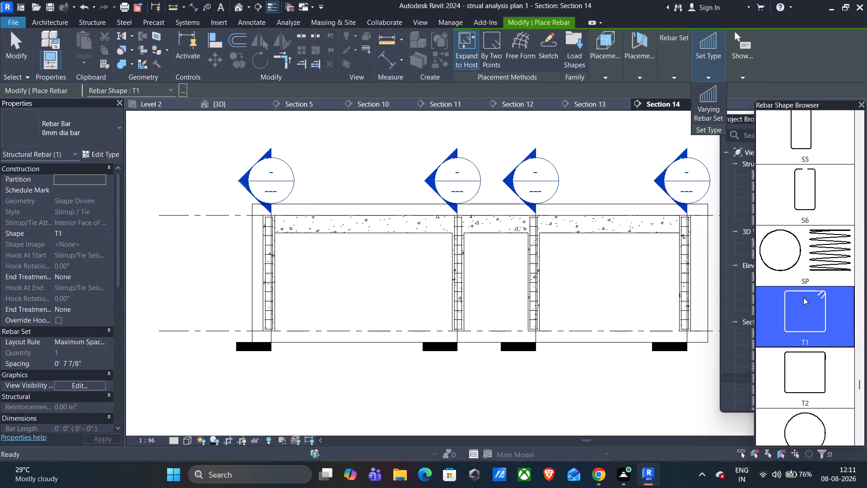
left_click(712, 77)
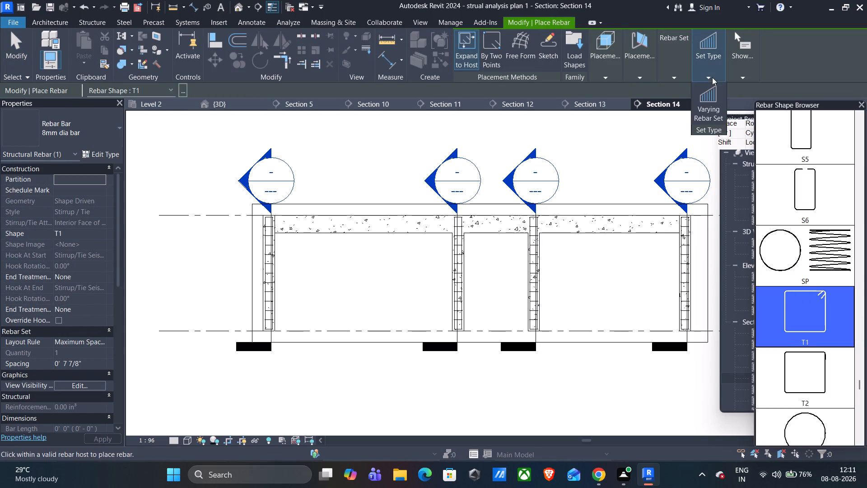
left_click(684, 77)
left_click_drag(718, 117, 680, 117)
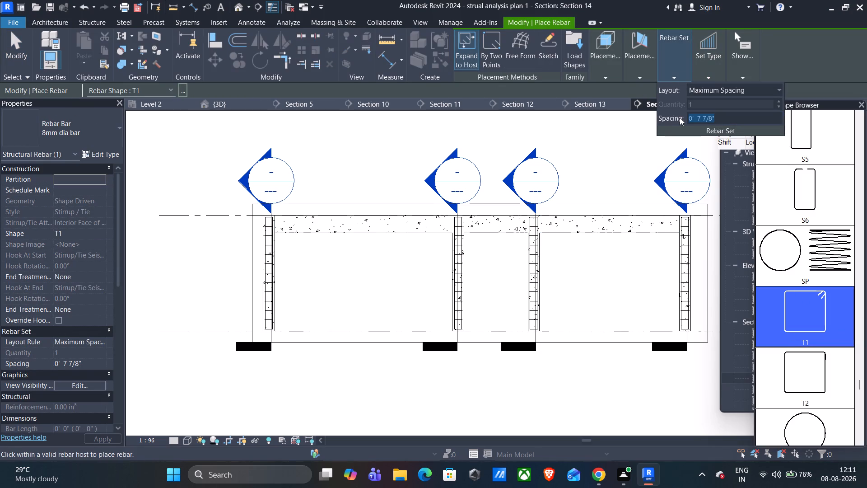
type("200mm")
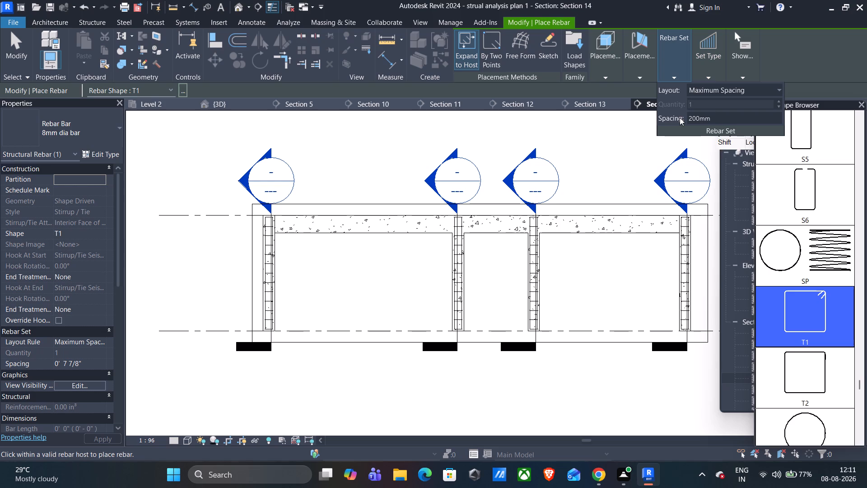
left_click(425, 222)
left_click(495, 223)
left_click(581, 222)
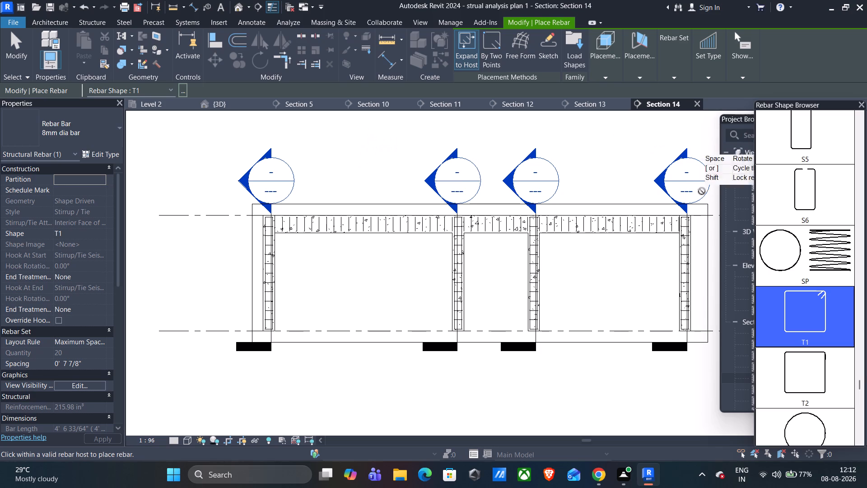
Place straight 12mm bars, shape 00, parallel to work plane, Fixed Number 2, along the first span's top and bottom covers.
scroll(778, 188, "up", 20)
scroll(778, 188, "up", 19)
scroll(799, 187, "down", 1)
scroll(799, 187, "up", 4)
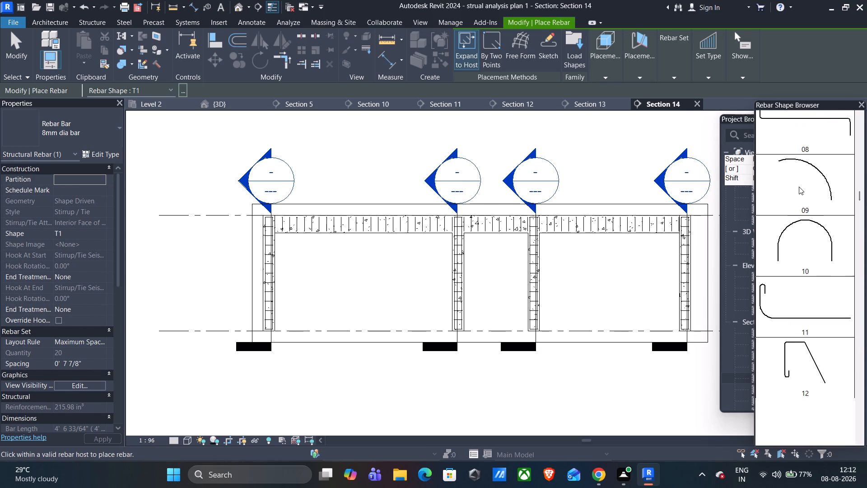
scroll(799, 187, "up", 20)
scroll(799, 187, "up", 2)
left_click(798, 125)
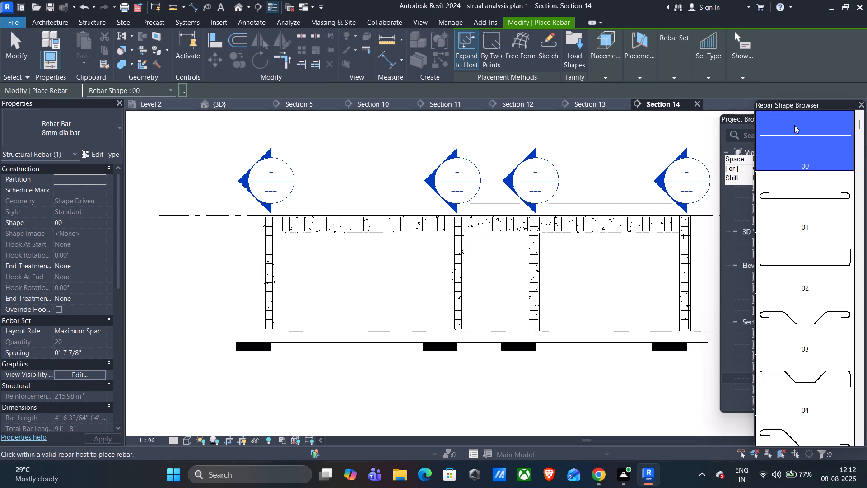
left_click(642, 78)
left_click(645, 108)
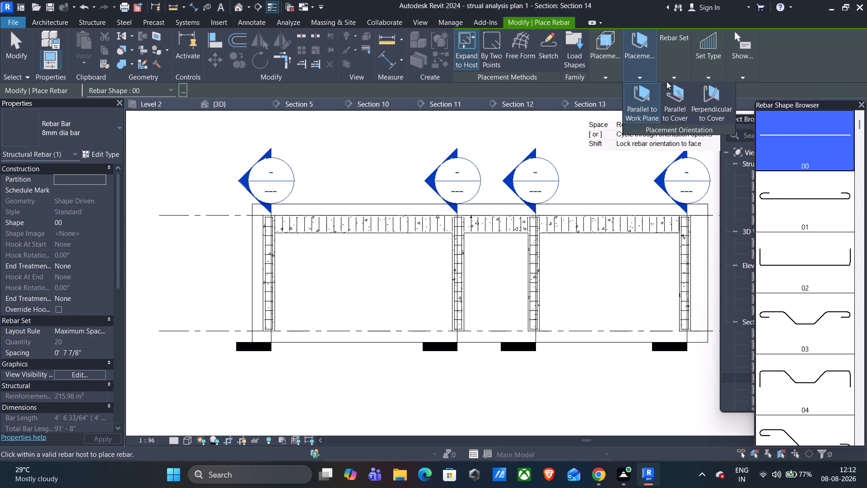
left_click(675, 76)
left_click(716, 89)
left_click(708, 117)
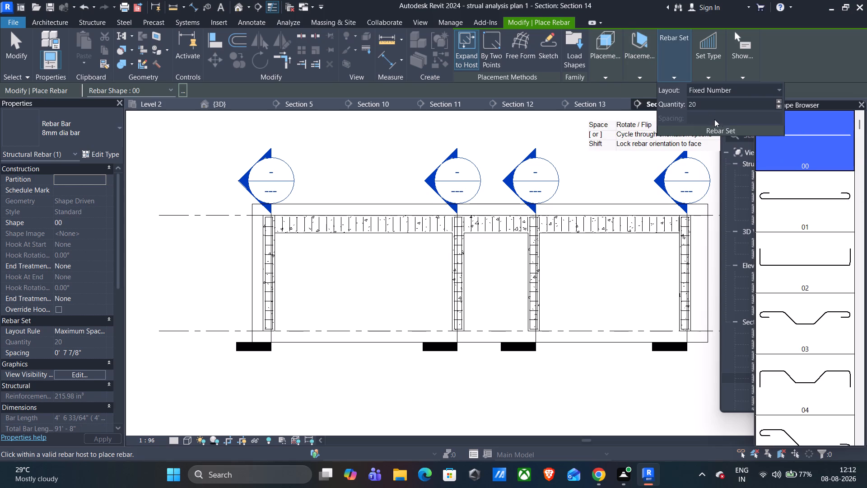
left_click(709, 102)
key("2")
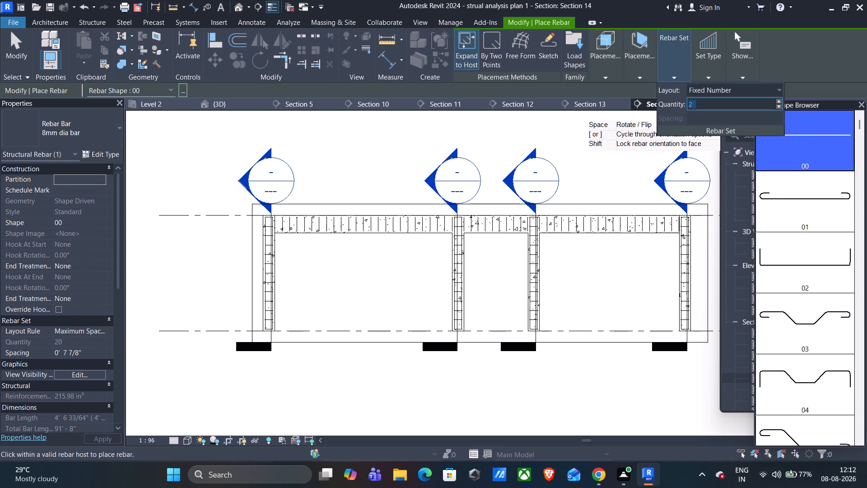
left_click(94, 130)
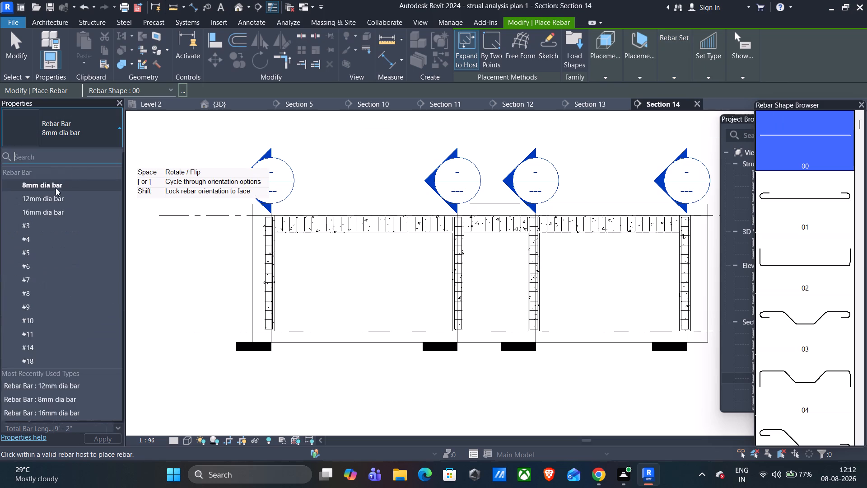
left_click(49, 195)
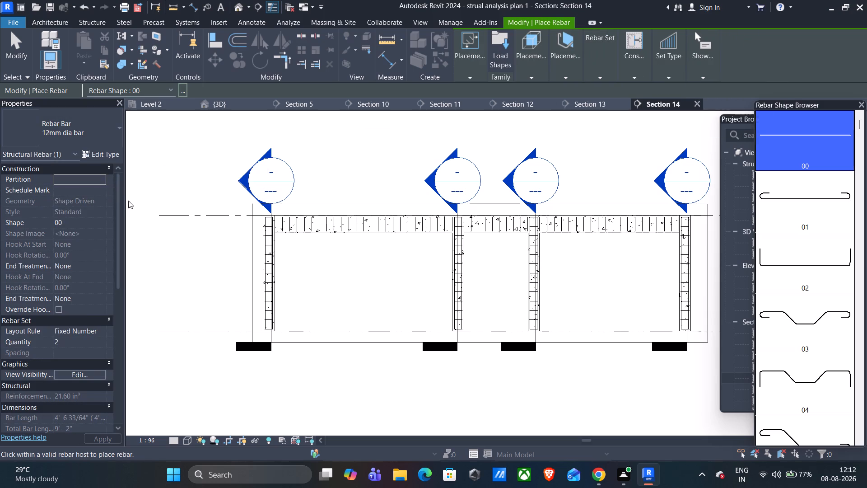
scroll(353, 240, "up", 10)
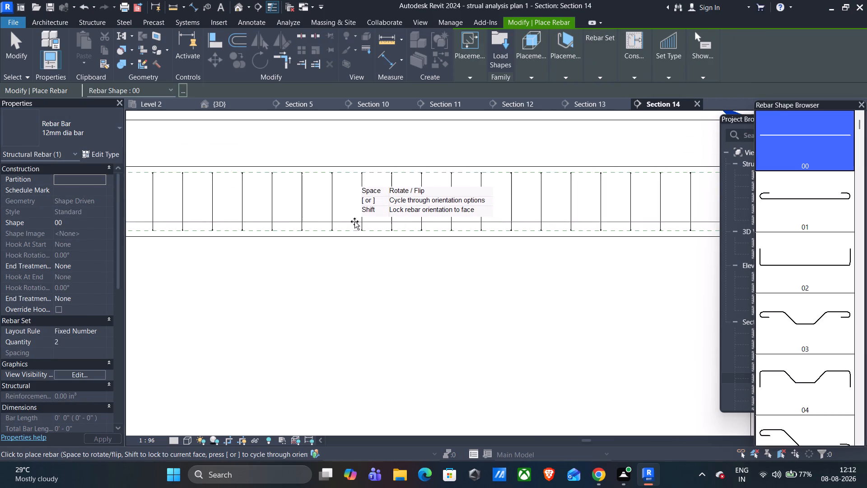
scroll(351, 174, "up", 12)
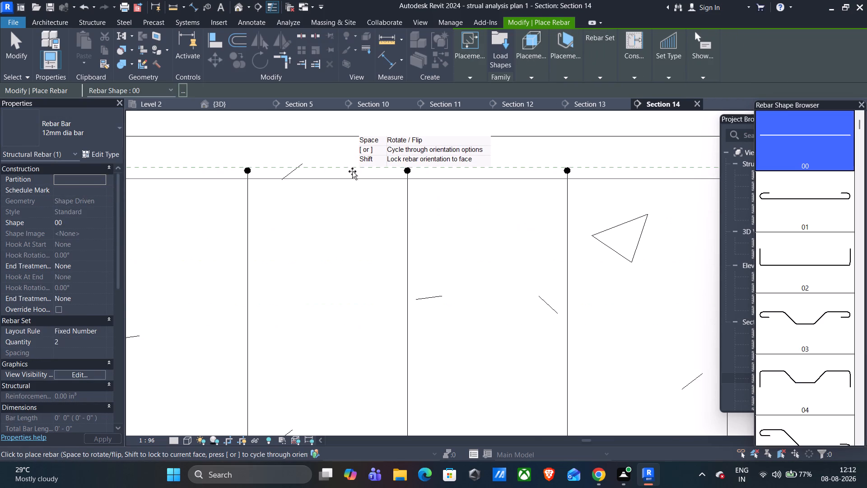
left_click(352, 171)
scroll(350, 180, "down", 14)
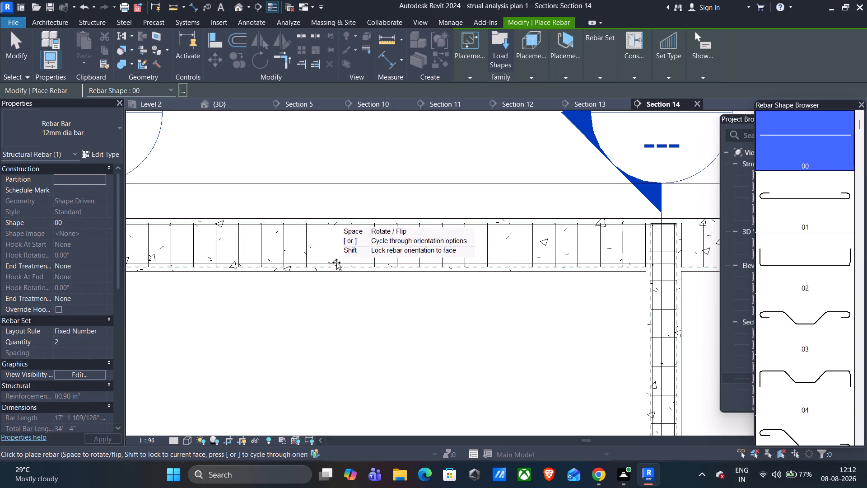
scroll(336, 263, "up", 14)
left_click(335, 290)
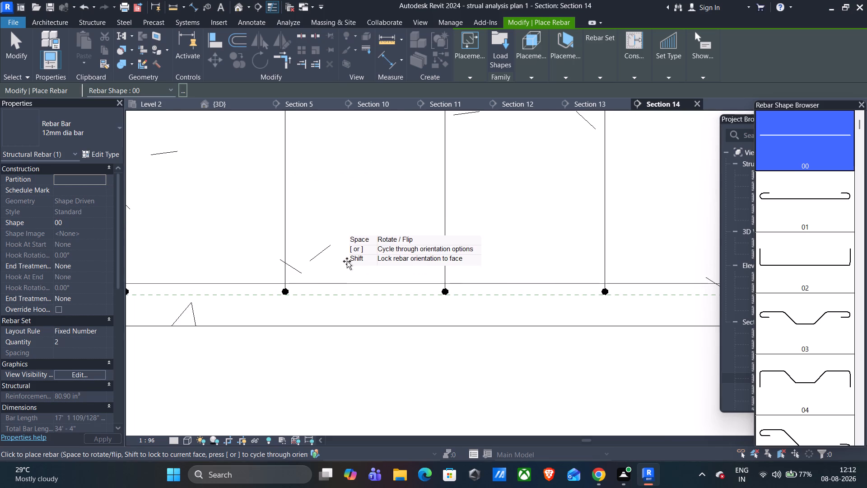
Place sets of two straight 12mm bars, shape 00, along the top and bottom covers of the short middle span.
scroll(347, 261, "down", 17)
scroll(570, 247, "down", 4)
middle_click_drag(647, 240, 489, 252)
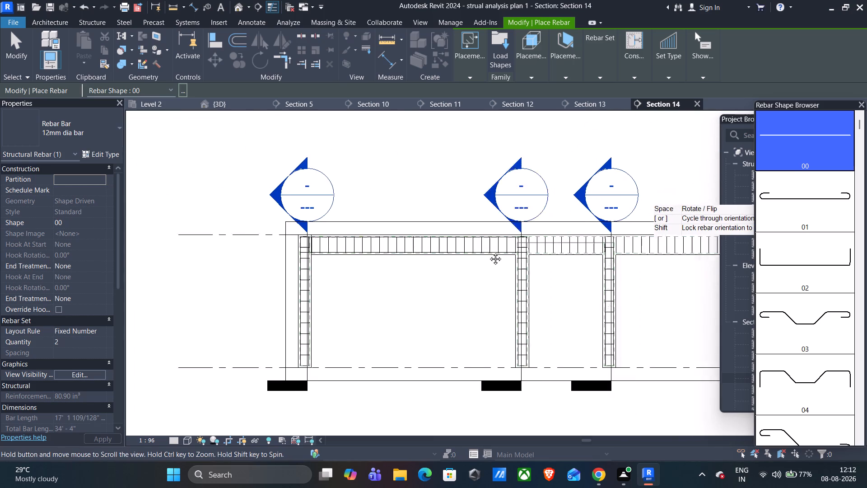
middle_click_drag(489, 252, 377, 270)
scroll(377, 270, "up", 18)
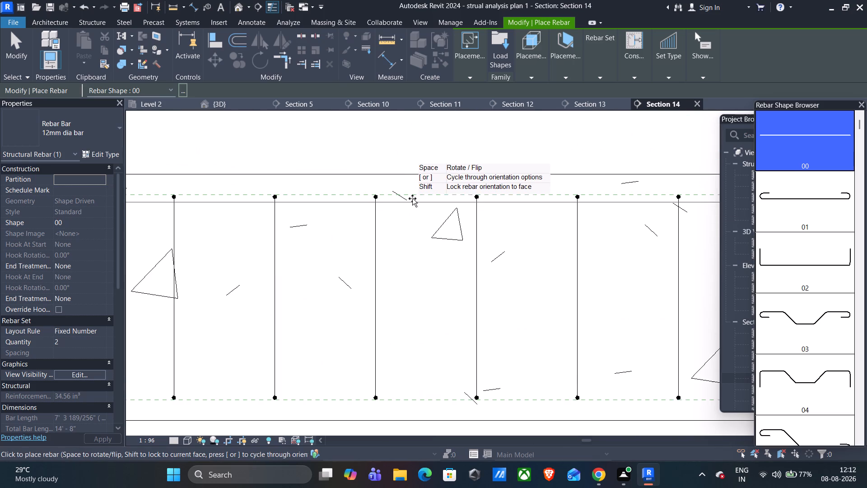
left_click(412, 196)
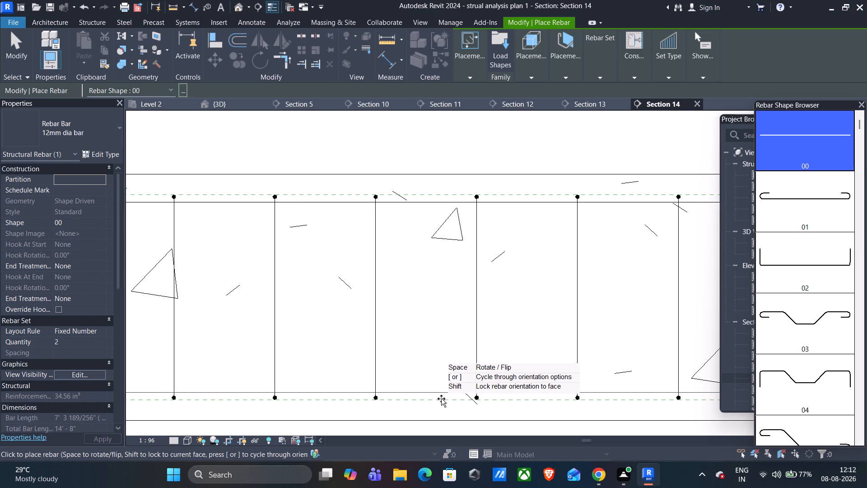
scroll(441, 399, "up", 11)
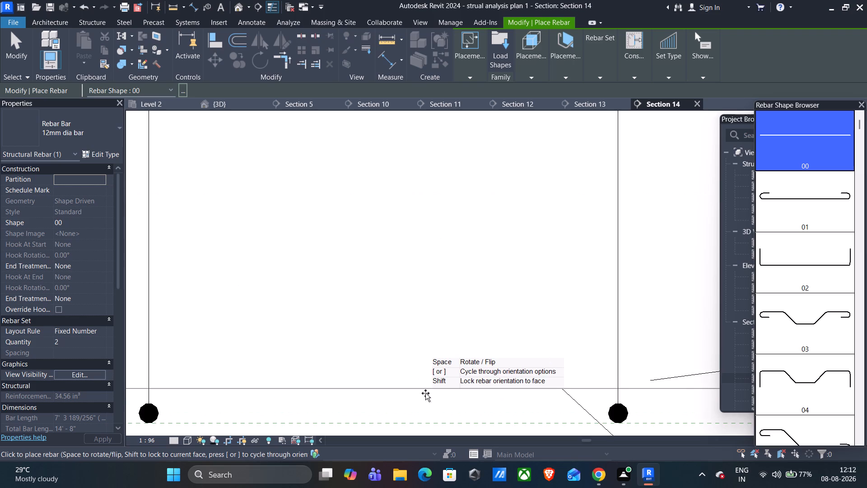
left_click(425, 393)
scroll(420, 386, "down", 20)
scroll(420, 386, "down", 3)
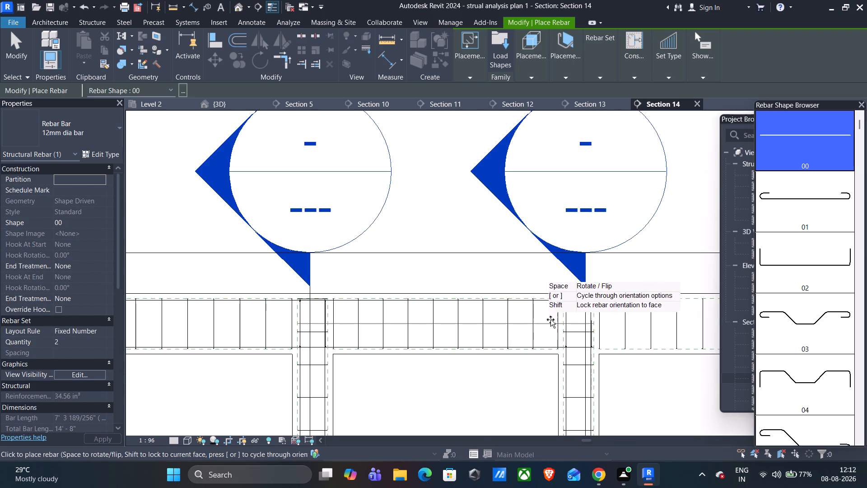
Place sets of two straight 12mm bars, shape 00, along the top and bottom covers of the beam's third span.
middle_click_drag(599, 319, 285, 355)
scroll(403, 352, "up", 13)
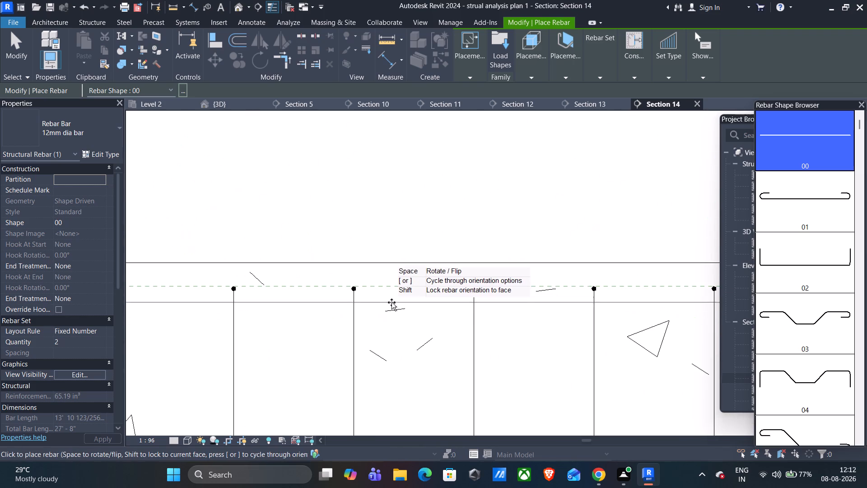
left_click(395, 291)
scroll(394, 298, "down", 6)
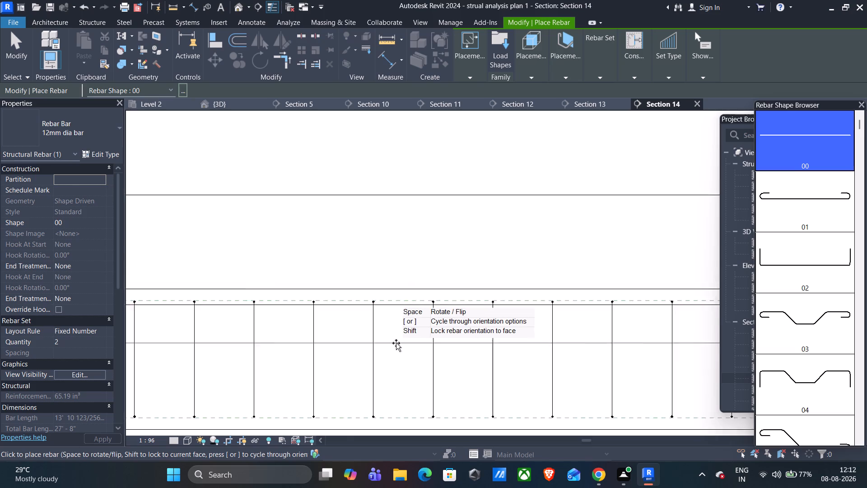
scroll(396, 343, "down", 2)
middle_click_drag(407, 369, 404, 324)
scroll(403, 341, "up", 19)
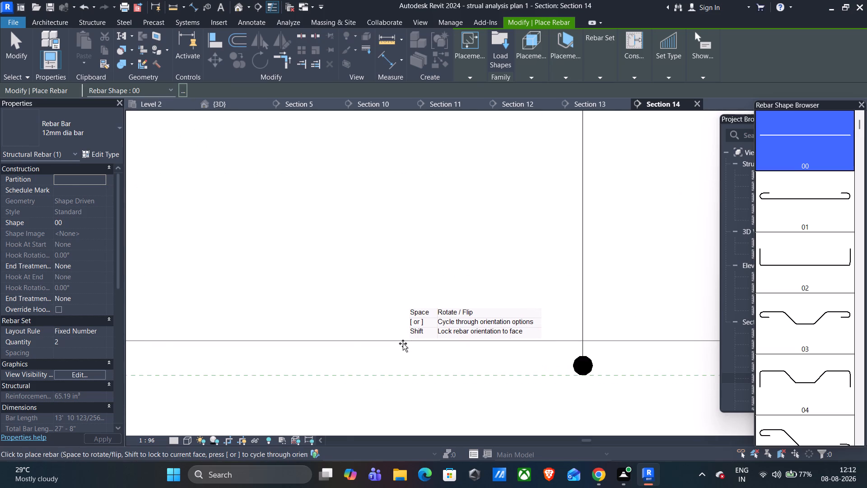
left_click(405, 352)
scroll(405, 352, "down", 20)
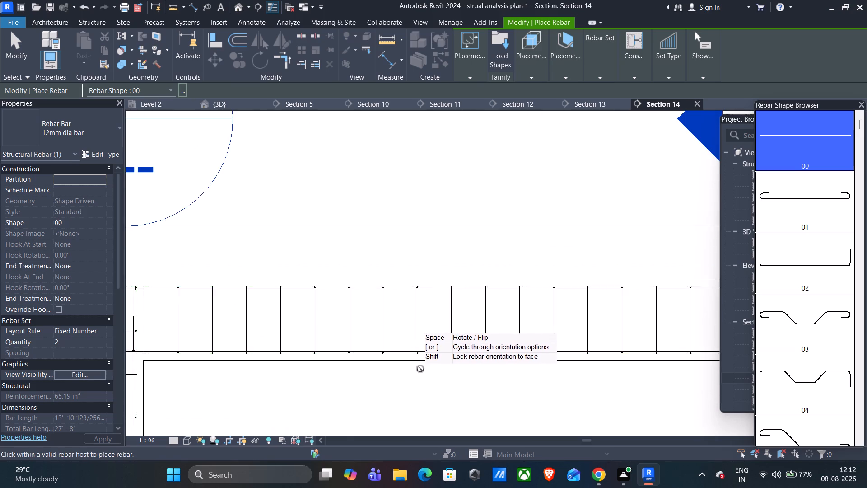
scroll(424, 369, "down", 5)
key("Escape")
Give the top and bottom 12mm bar sets in all three spans a Standard - 90 deg. hook at start and end.
scroll(401, 365, "up", 6)
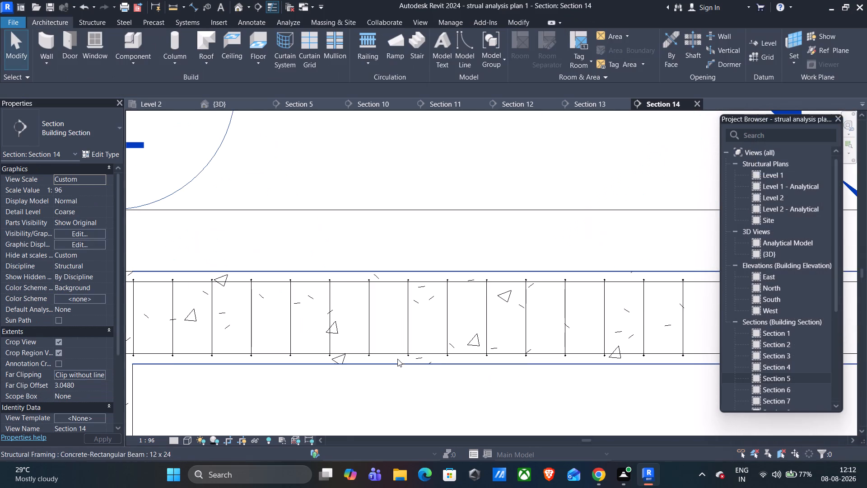
left_click(396, 354)
left_click(388, 281, "ctrl")
scroll(238, 337, "down", 3)
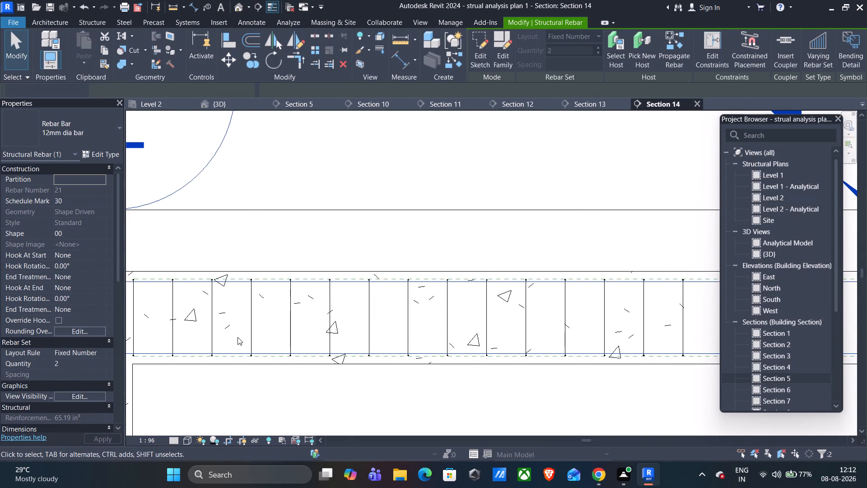
scroll(238, 337, "down", 5)
middle_click_drag(207, 378, 410, 373)
scroll(295, 336, "up", 7)
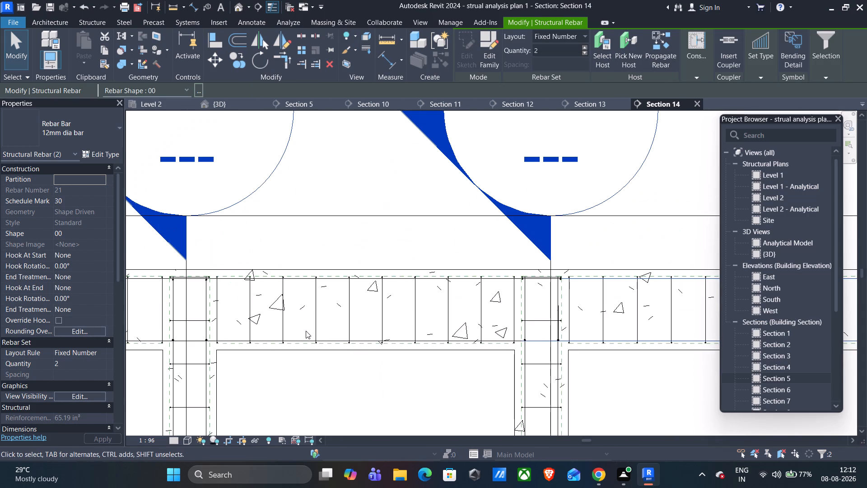
left_click(302, 337, "ctrl")
left_click(303, 277, "ctrl")
scroll(232, 307, "down", 4)
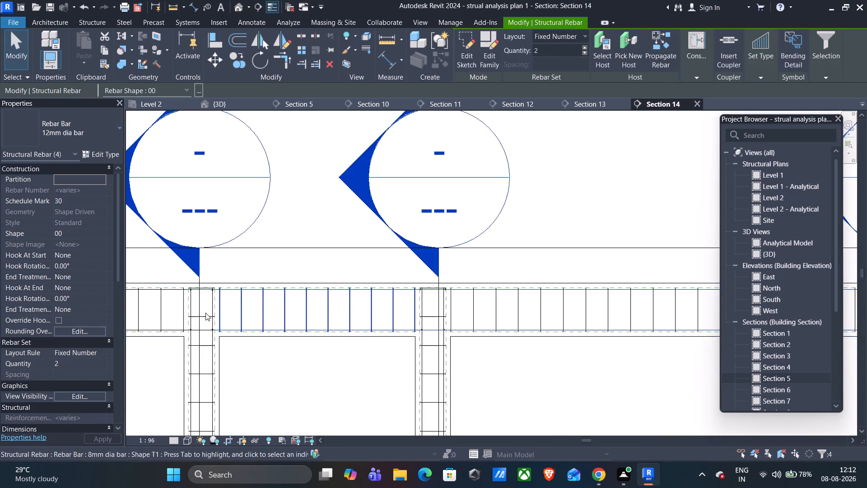
scroll(152, 320, "up", 14)
left_click(183, 344, "ctrl")
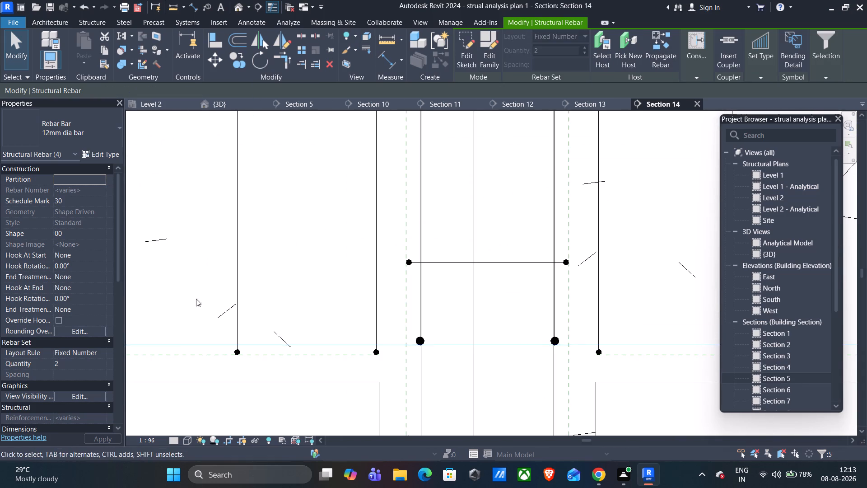
scroll(197, 298, "down", 5)
scroll(255, 217, "up", 4)
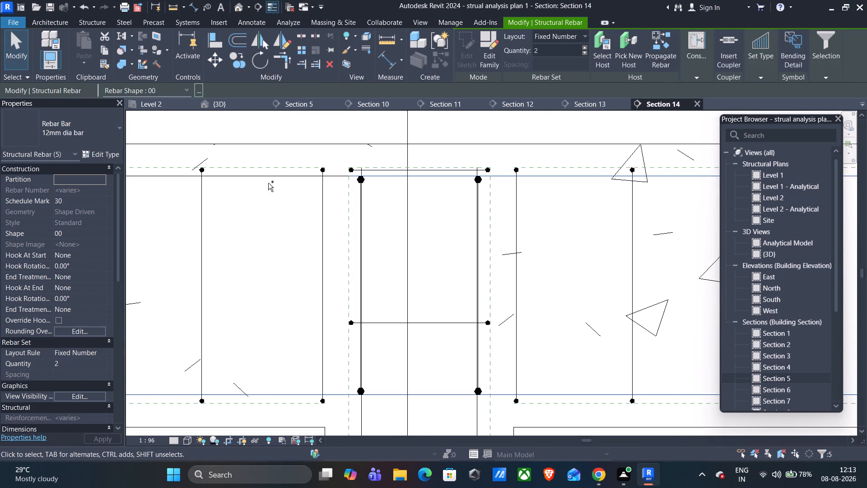
left_click(271, 178, "ctrl")
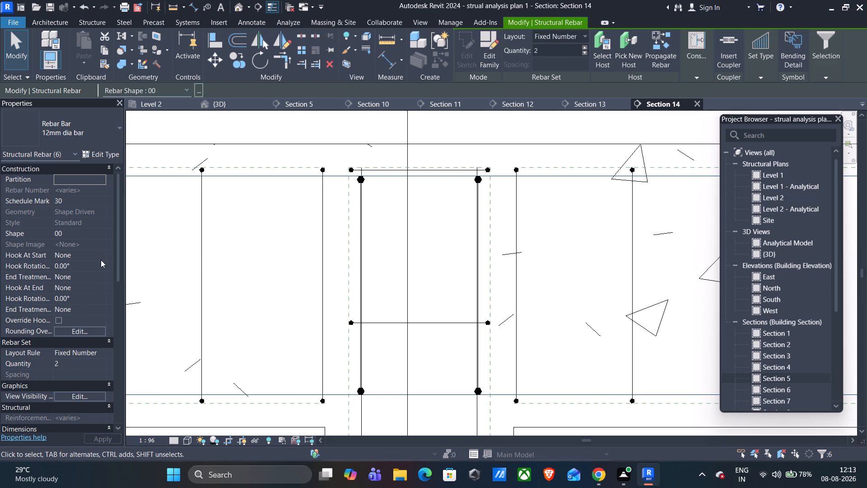
scroll(185, 268, "down", 13)
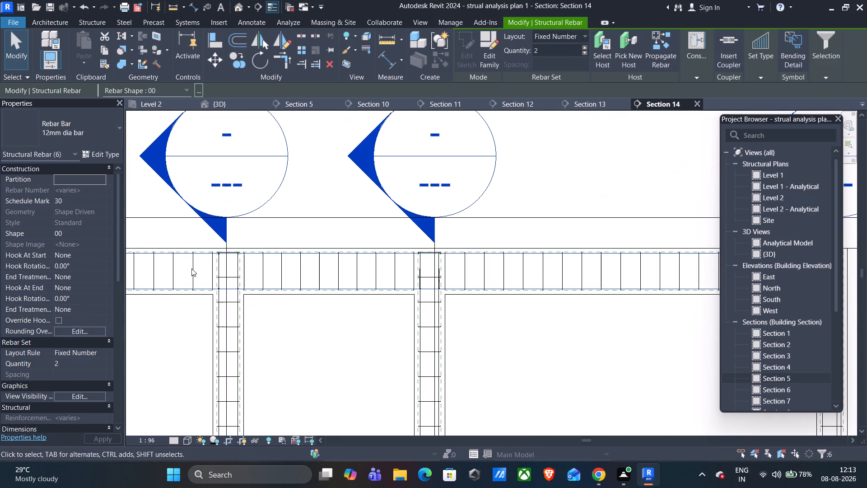
left_click(103, 253)
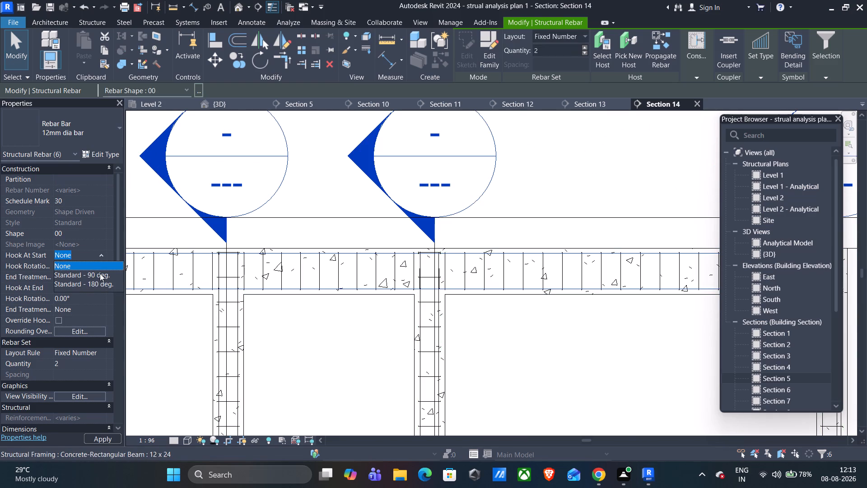
left_click(100, 273)
left_click(93, 289)
left_click(99, 288)
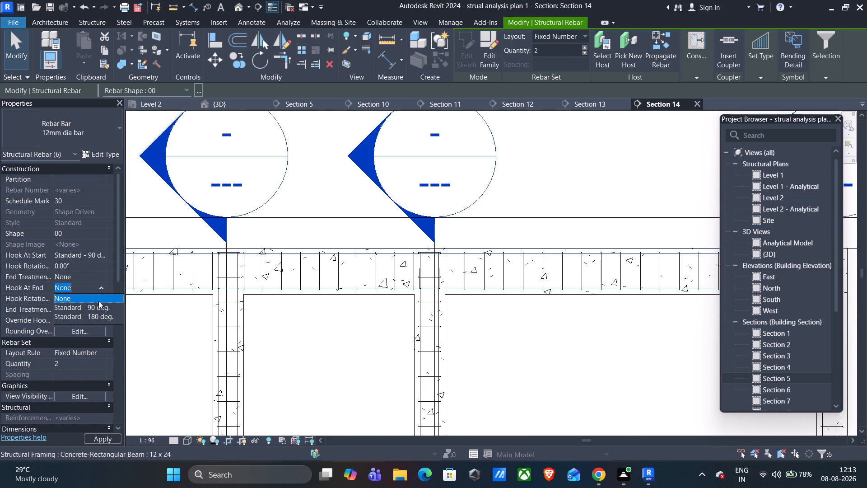
left_click(100, 308)
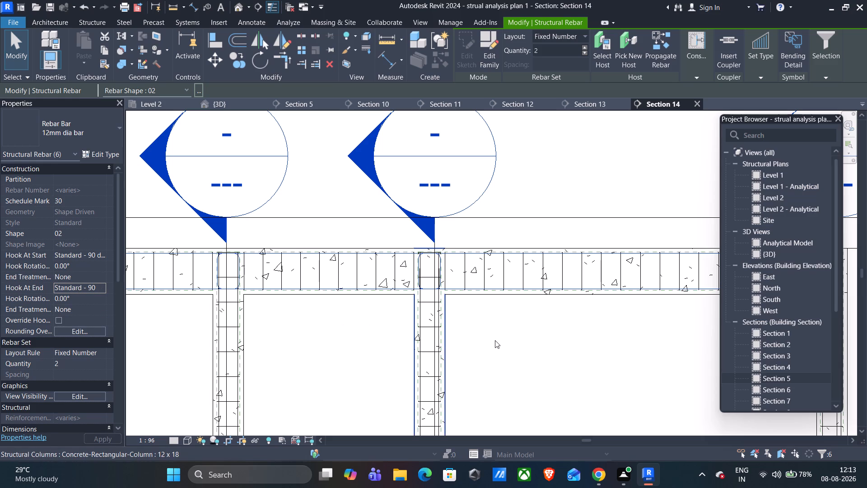
key("Escape")
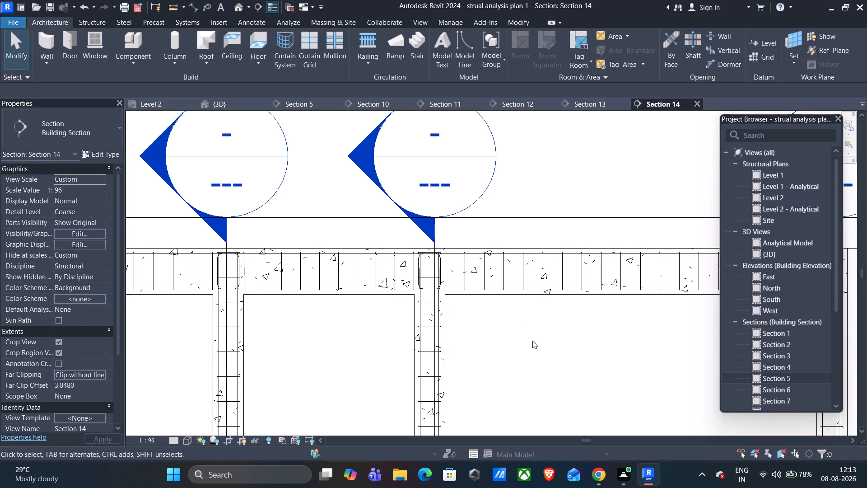
Examine the whole reinforced frame in the 3D view from several angles, checking the beams and columns for rebar.
scroll(532, 341, "down", 4)
left_click(224, 106)
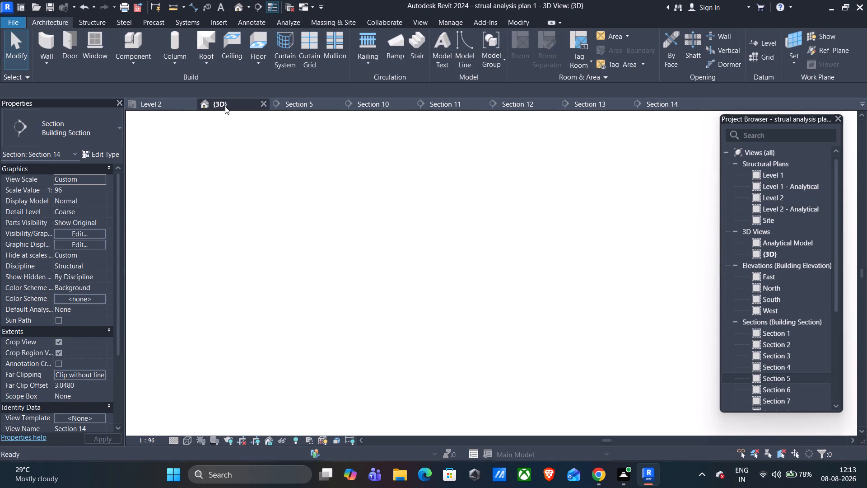
scroll(322, 246, "down", 3)
middle_click_drag(332, 238, 444, 235)
middle_click(444, 235)
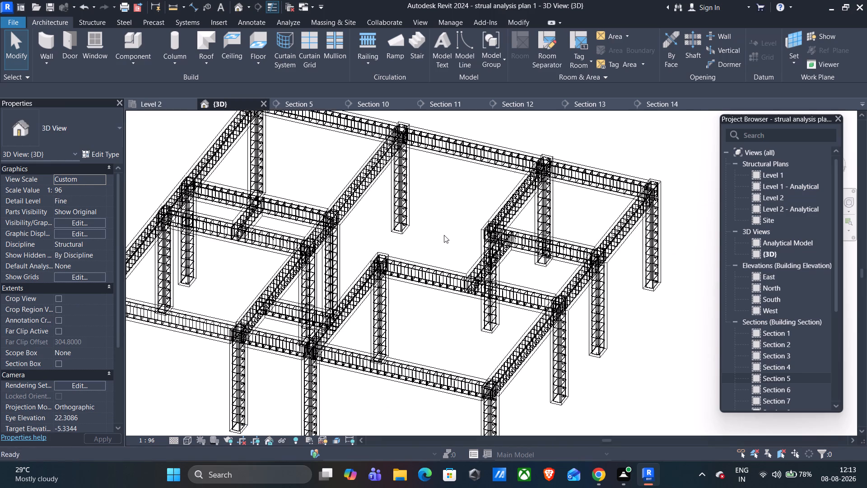
middle_click_drag(411, 236, 468, 236)
middle_click_drag(472, 312, 480, 337, "shift")
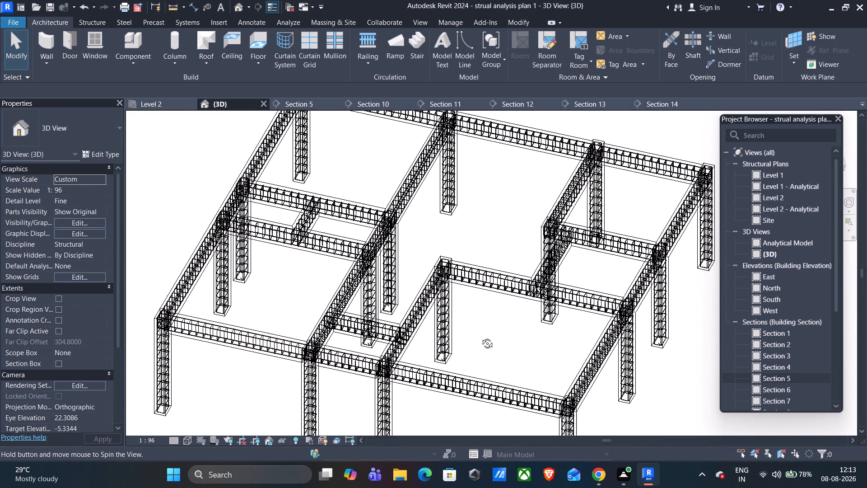
middle_click_drag(480, 337, 475, 345, "shift")
scroll(487, 344, "down", 1, "shift")
middle_click_drag(489, 344, 490, 344, "shift")
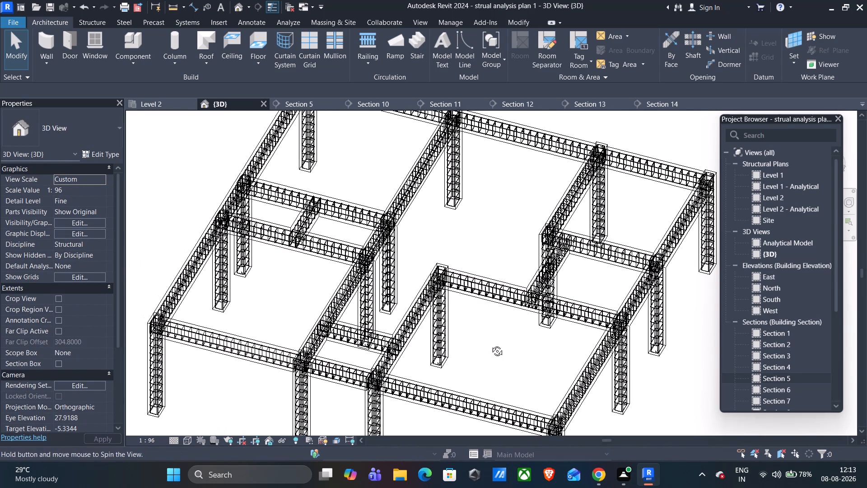
middle_click_drag(490, 344, 499, 347, "shift")
middle_click_drag(503, 348, 520, 351, "shift")
middle_click(520, 352, "shift")
middle_click_drag(514, 331, 522, 369)
scroll(489, 273, "down", 4)
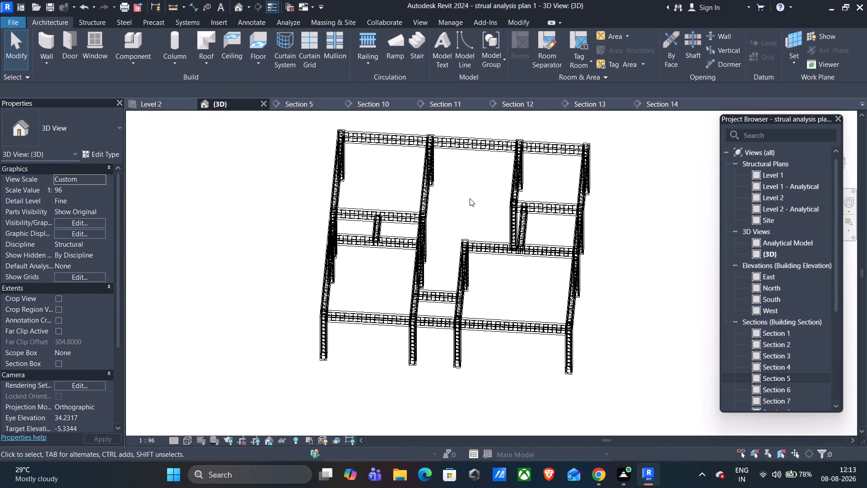
middle_click_drag(470, 197, 433, 253)
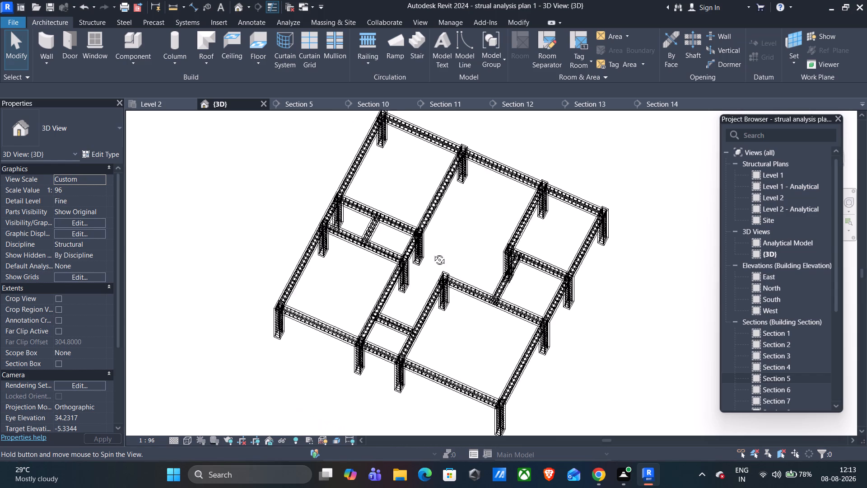
middle_click_drag(433, 253, 440, 230)
scroll(466, 292, "up", 1)
scroll(466, 292, "down", 2)
middle_click_drag(466, 292, 452, 321)
scroll(457, 316, "up", 4)
scroll(458, 316, "down", 3)
middle_click_drag(461, 331, 465, 313)
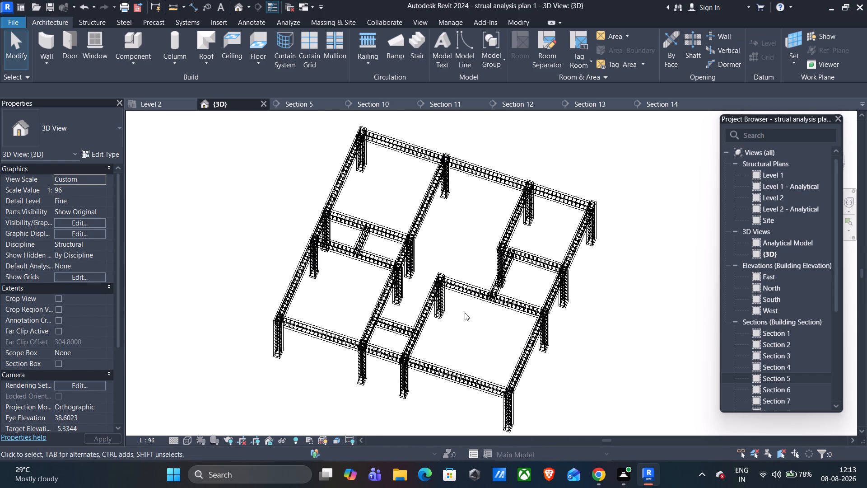
middle_click_drag(456, 307, 454, 322)
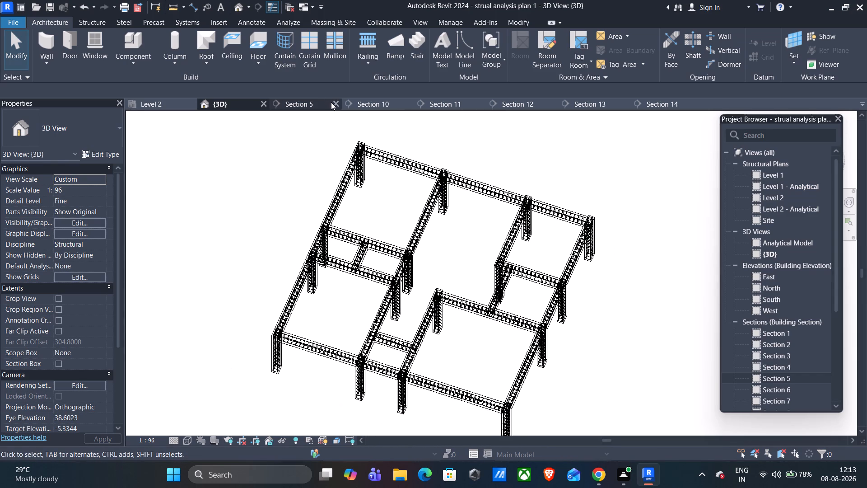
Close all open section views, Section 5 and Sections 10 to 14, keeping Level 2 and the 3D view open.
triple_click(334, 103)
double_click(334, 103)
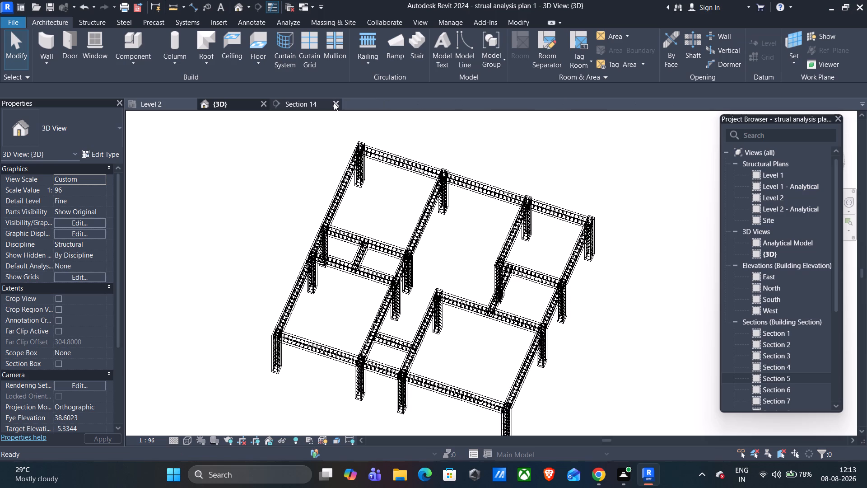
left_click(334, 103)
Select every section marker of the same type as Section 8 from the Level 2 plan and delete them all.
left_click(162, 108)
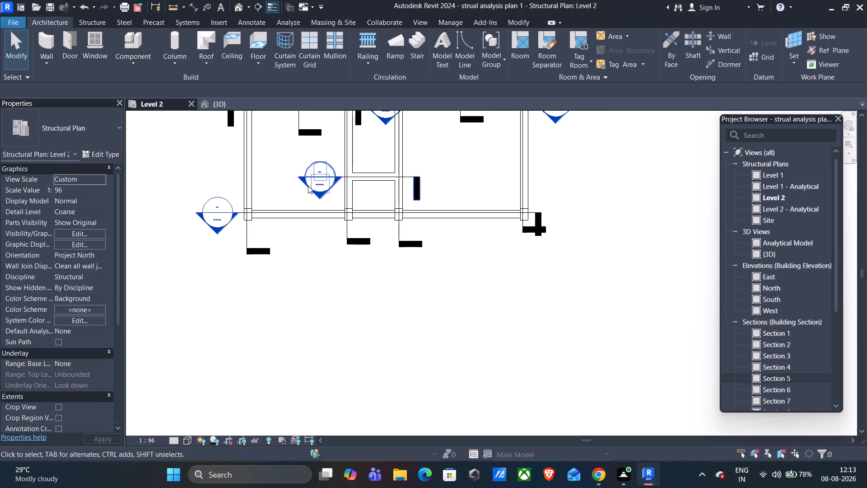
left_click(308, 186)
left_click_drag(289, 197, 308, 182)
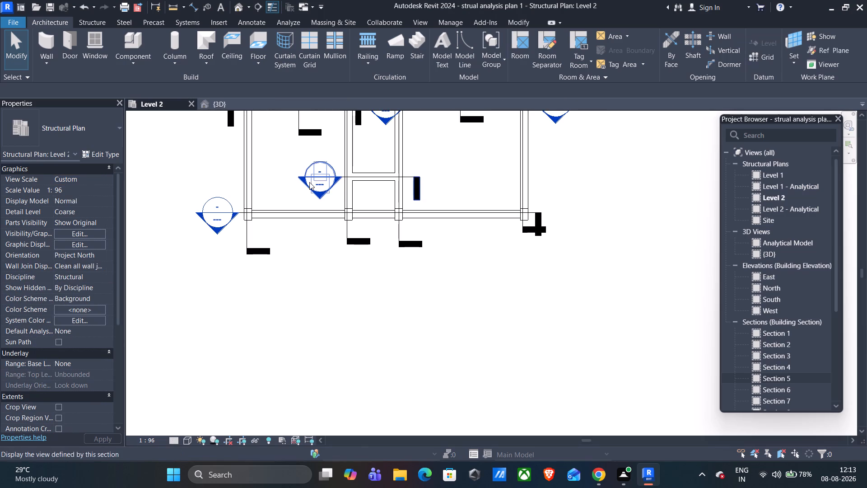
left_click_drag(331, 150, 298, 184)
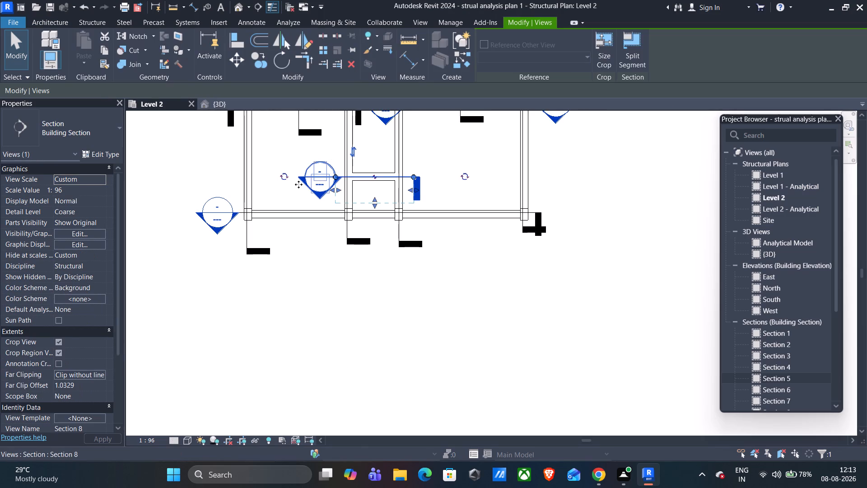
type("sa")
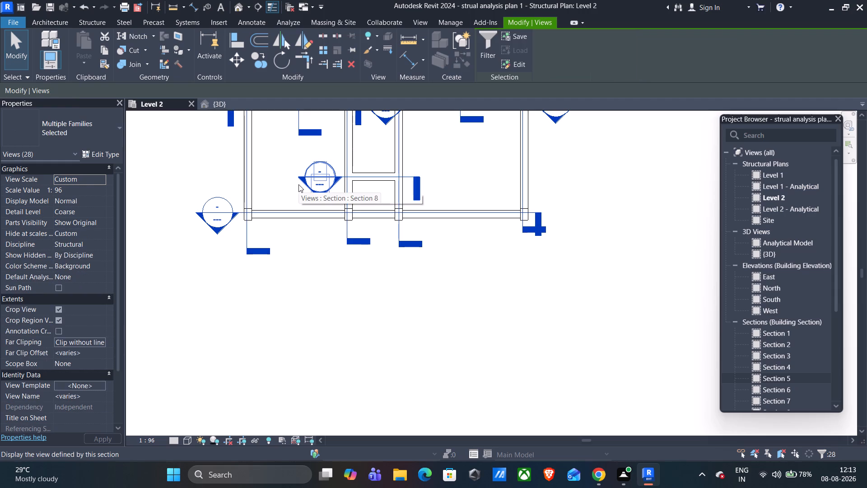
key("Delete")
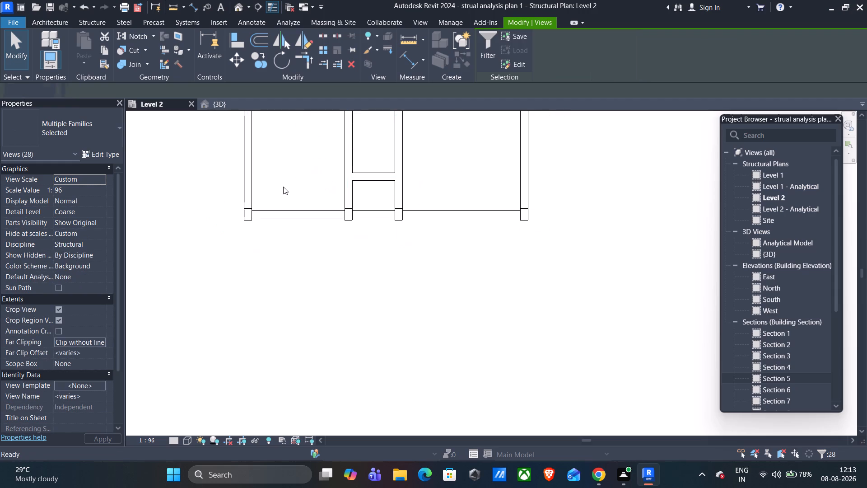
Inspect the Level 2 plan without section markers and the reinforced beams and columns in the 3D view.
scroll(583, 186, "down", 3)
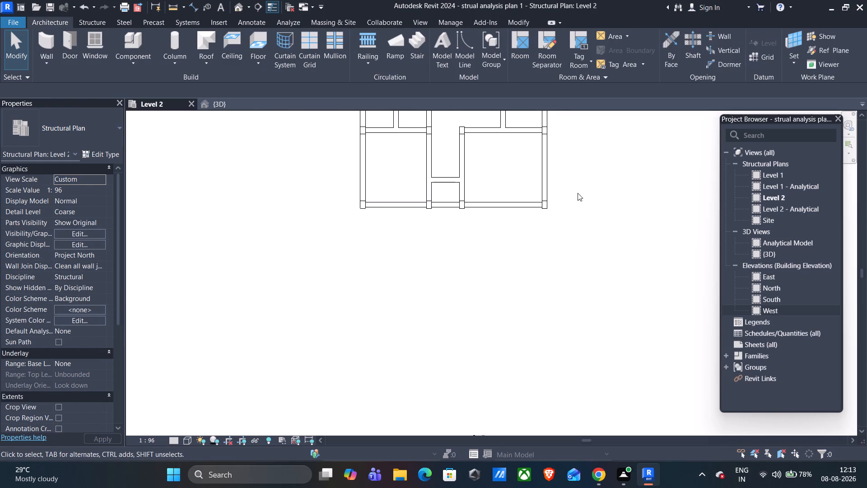
middle_click_drag(576, 202, 553, 287)
middle_click_drag(555, 216, 541, 270)
scroll(540, 261, "up", 3)
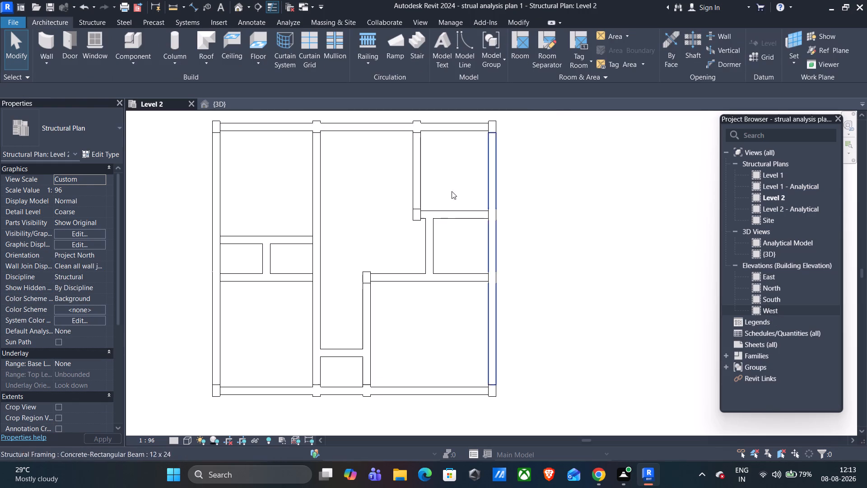
left_click(258, 104)
scroll(466, 261, "up", 4)
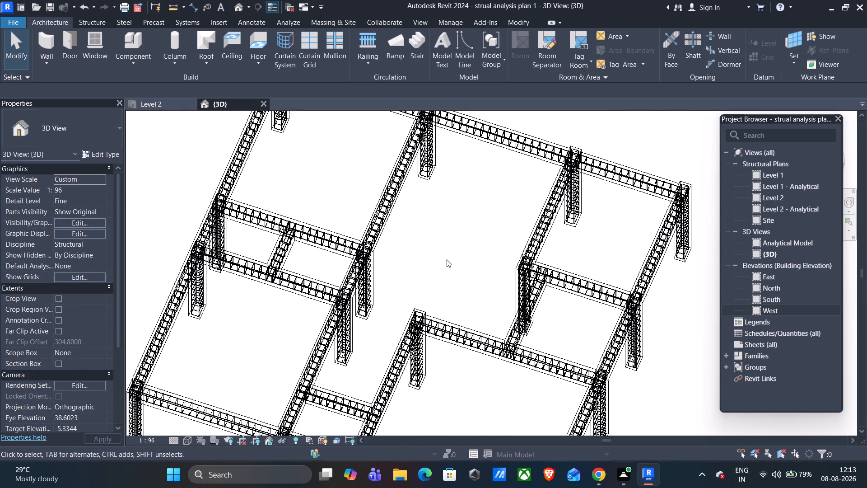
scroll(442, 258, "up", 3)
scroll(591, 255, "down", 2)
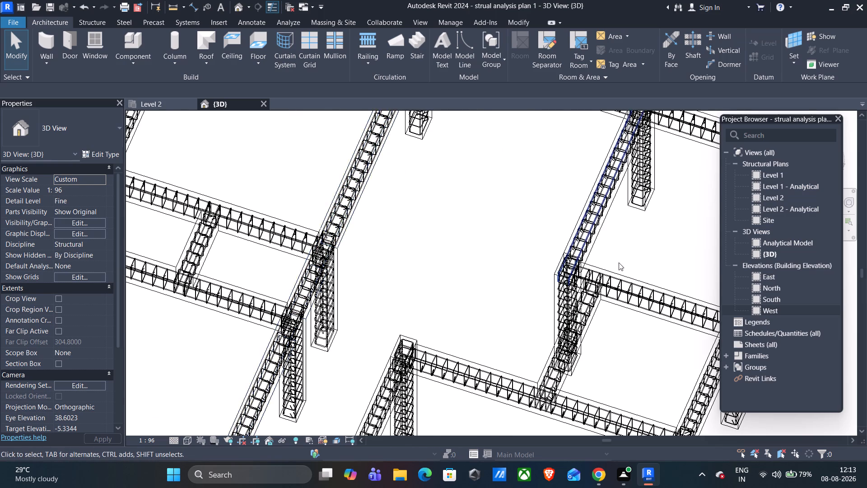
scroll(619, 263, "down", 1)
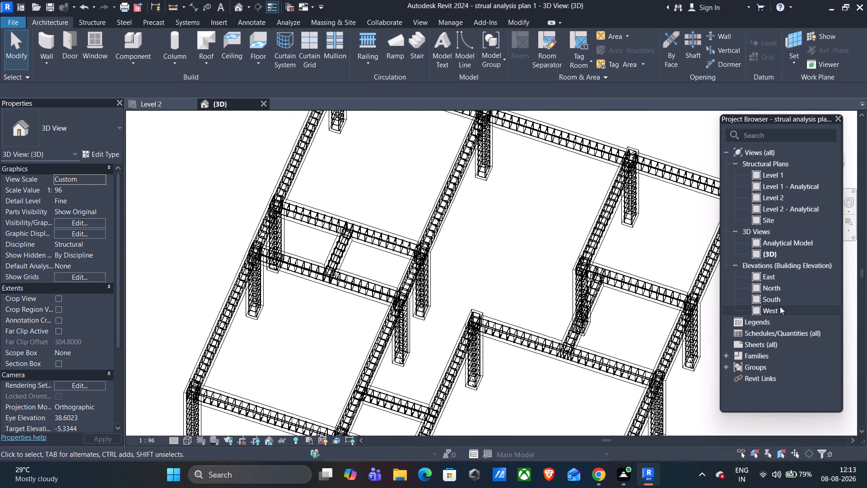
In the South elevation, add a new level above Level 2 by picking its line with a 10' offset.
double_click(779, 297)
scroll(657, 301, "down", 4)
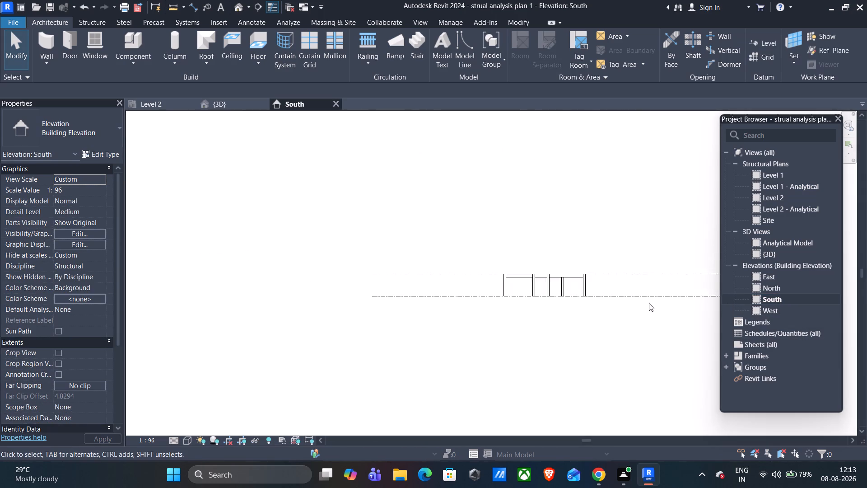
middle_click_drag(649, 303, 513, 335)
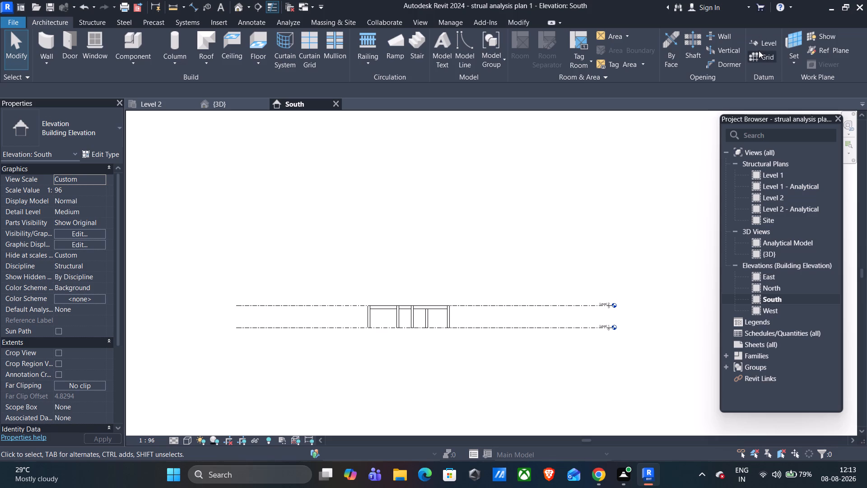
left_click(760, 44)
left_click(499, 38)
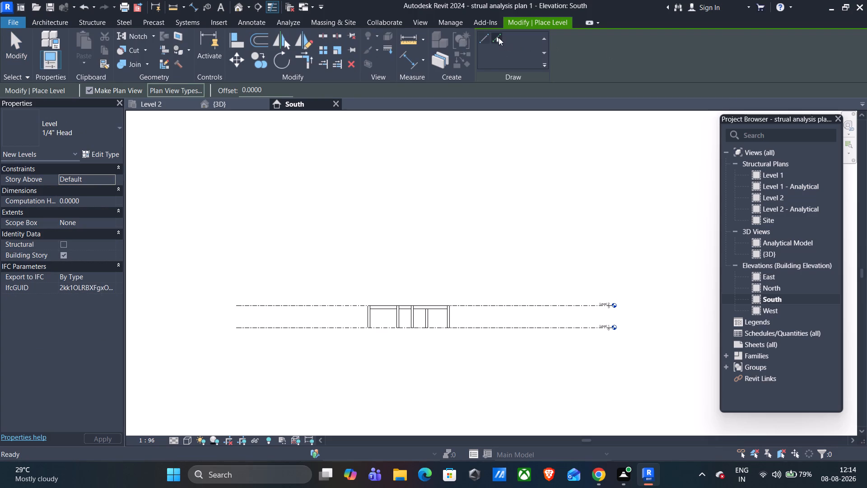
left_click(264, 85)
left_click_drag(264, 86, 236, 94)
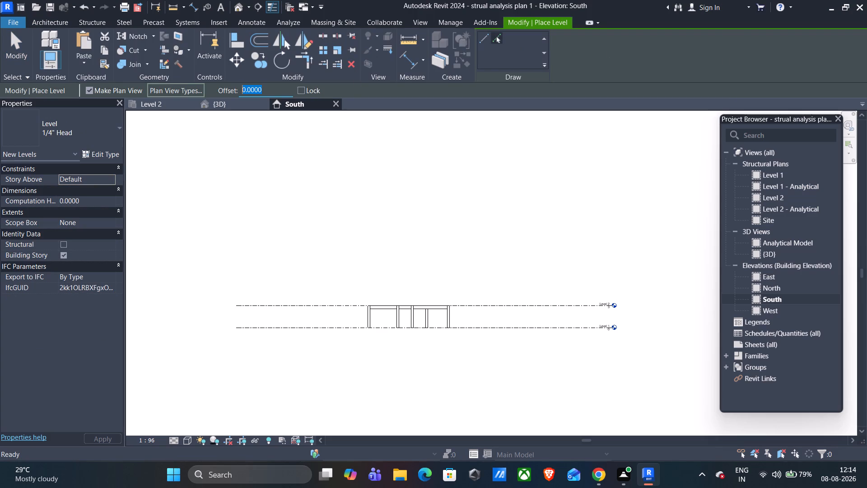
left_click_drag(236, 94, 233, 95)
type("10")
key("apostrophe")
scroll(536, 291, "up", 4)
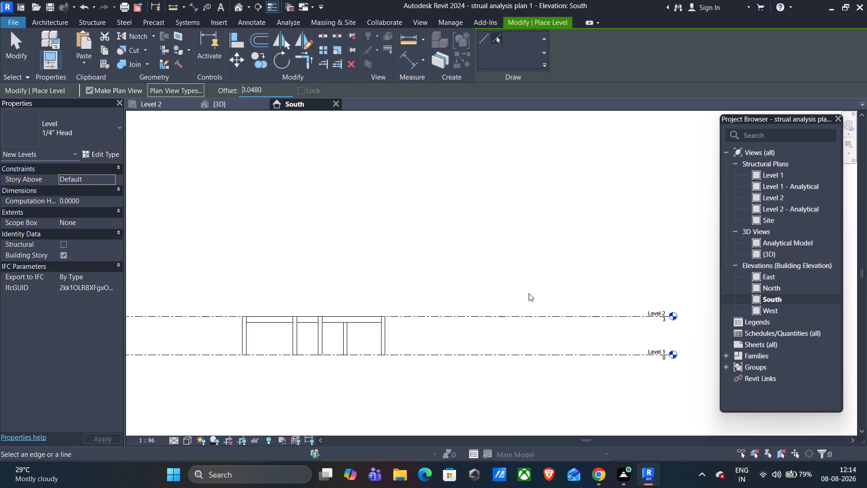
left_click(521, 314)
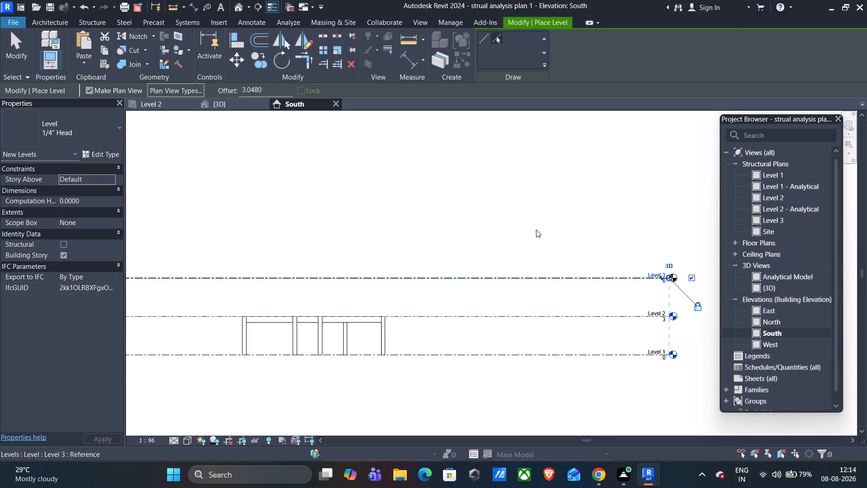
key("Escape")
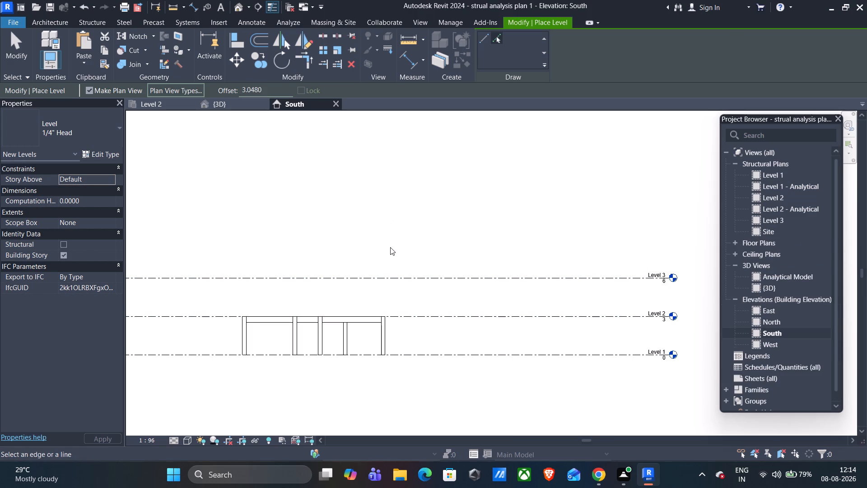
From the Level 2 plan, select all 12 x 18 concrete rectangular columns and set their top level to Level 3.
left_click(164, 101)
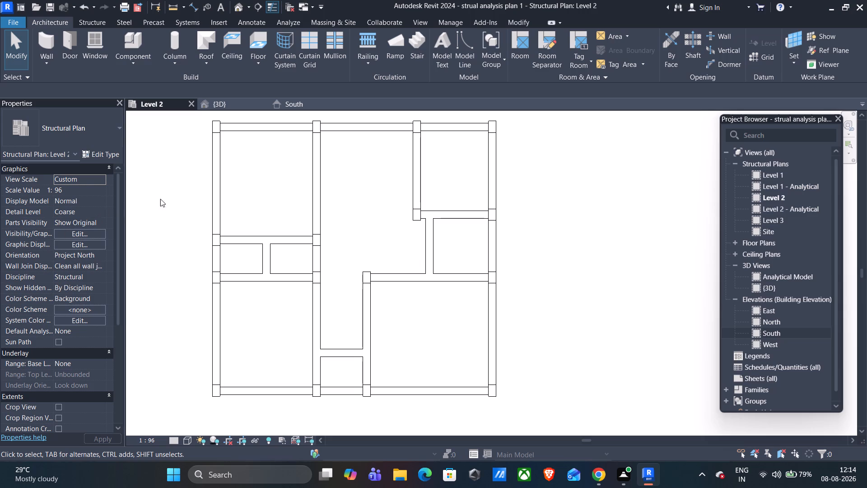
scroll(218, 127, "up", 10)
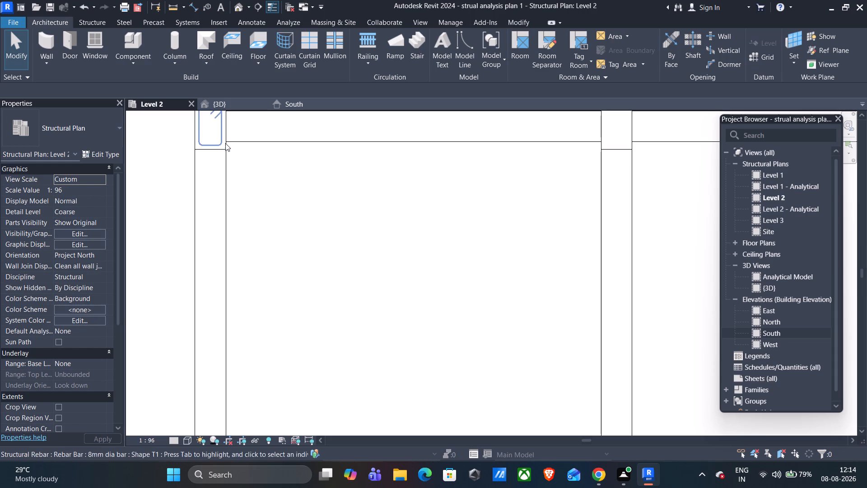
scroll(206, 141, "up", 5)
left_click(180, 145)
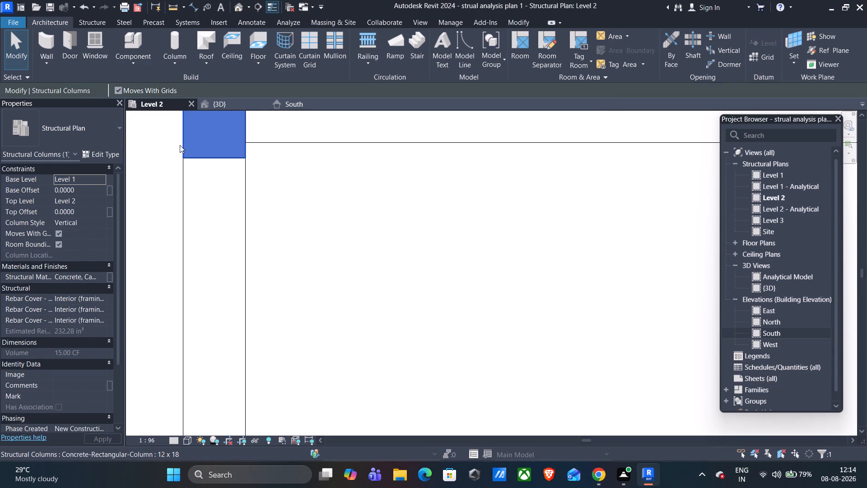
type("sa")
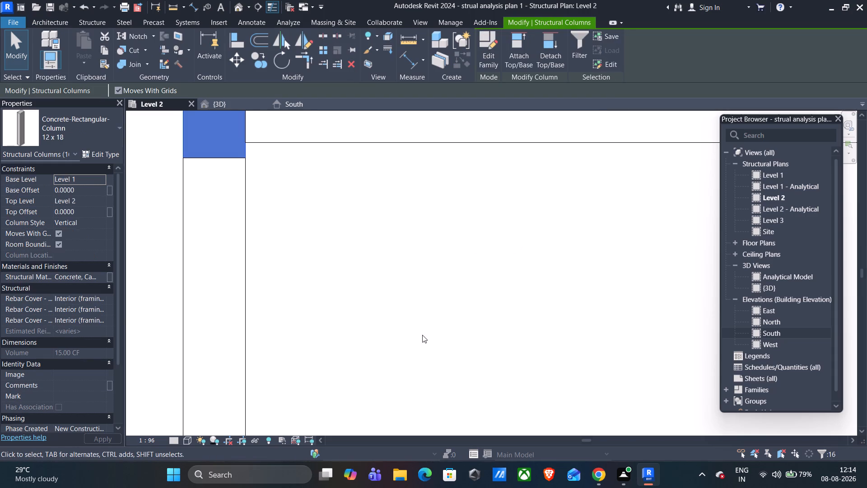
scroll(397, 306, "down", 11)
middle_click_drag(229, 333, 249, 273)
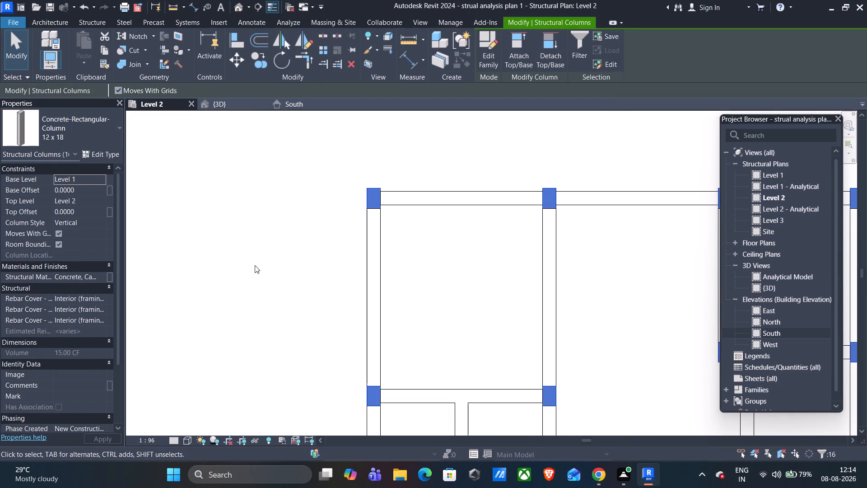
left_click(104, 202)
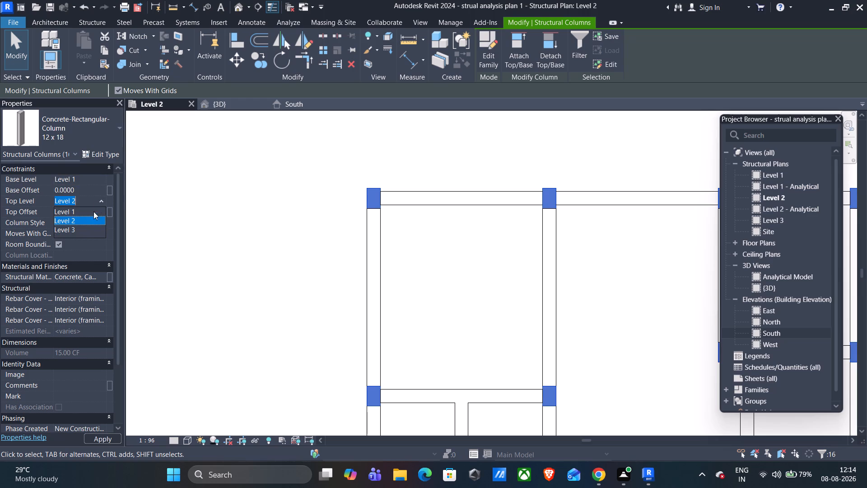
left_click(80, 227)
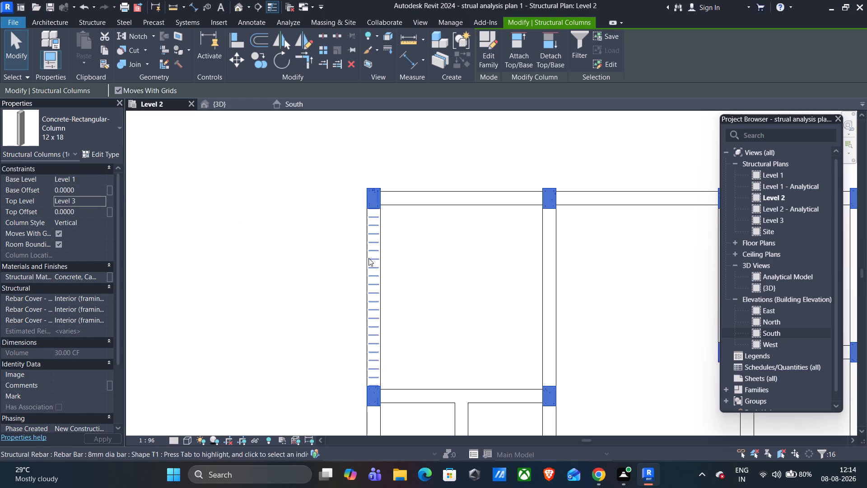
Examine the columns extended to Level 3 and their reinforcement in the 3D view from several angles.
left_click(300, 106)
left_click(228, 107)
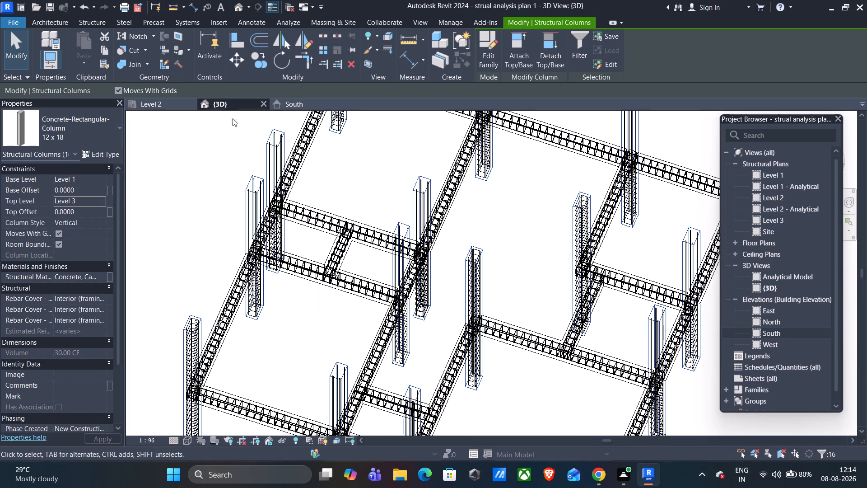
middle_click_drag(192, 226, 217, 225)
scroll(217, 225, "down", 1)
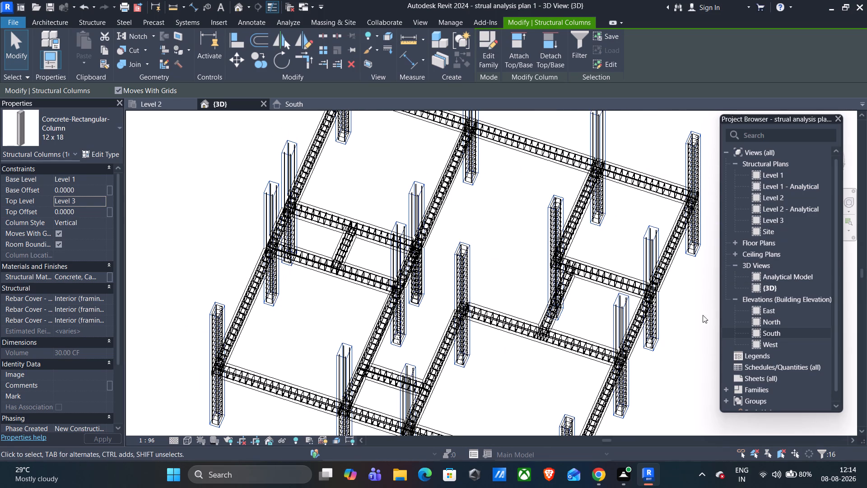
middle_click_drag(689, 339, 664, 305)
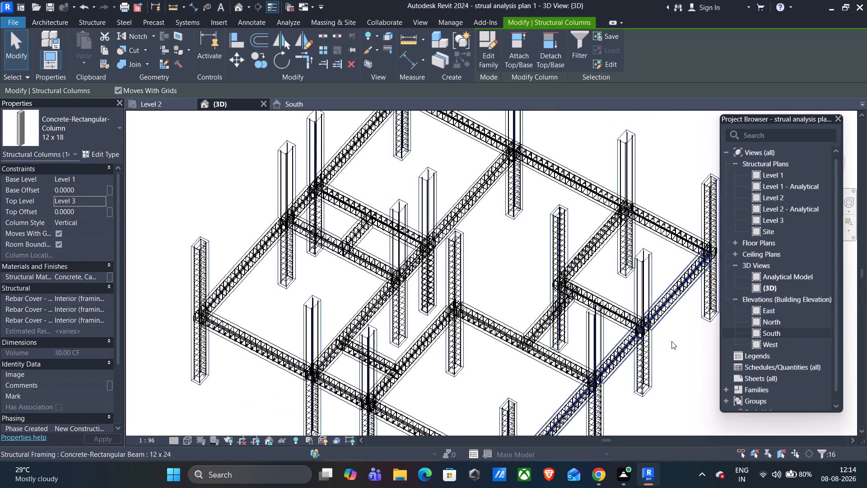
middle_click_drag(671, 340, 654, 305, "shift")
middle_click_drag(669, 364, 648, 327)
middle_click_drag(673, 392, 739, 336)
scroll(510, 389, "down", 2)
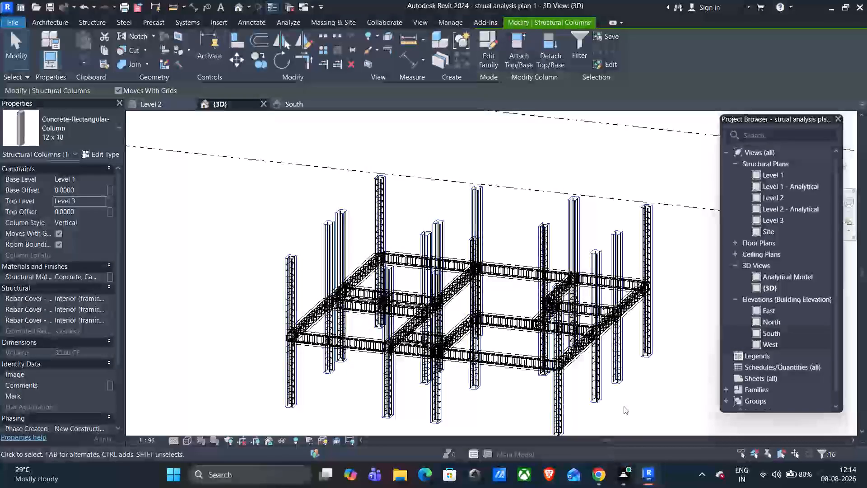
key("Escape")
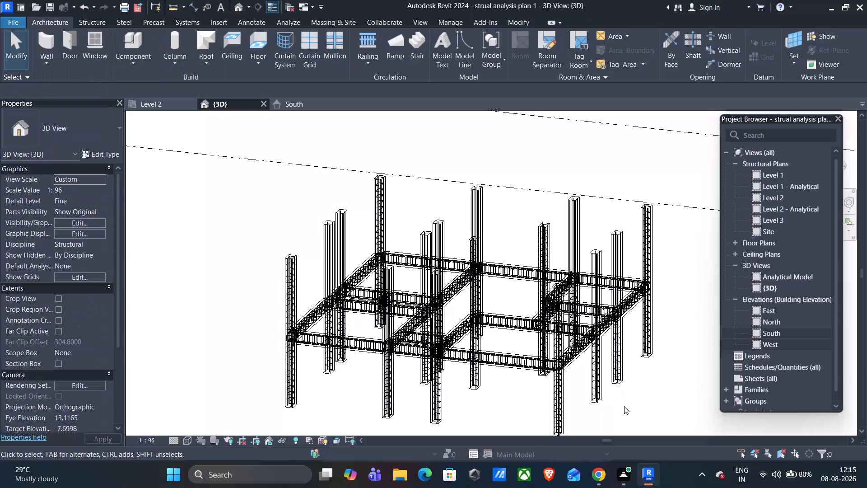
middle_click_drag(504, 234, 505, 249, "shift")
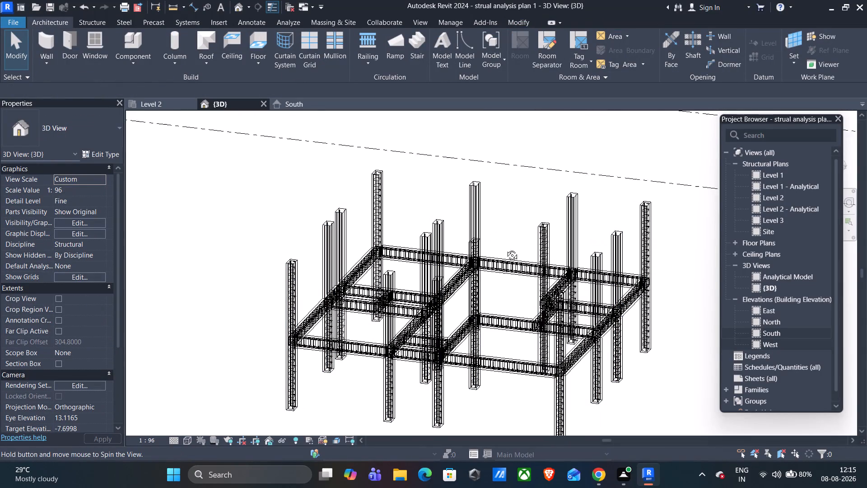
middle_click_drag(505, 249, 476, 293, "shift")
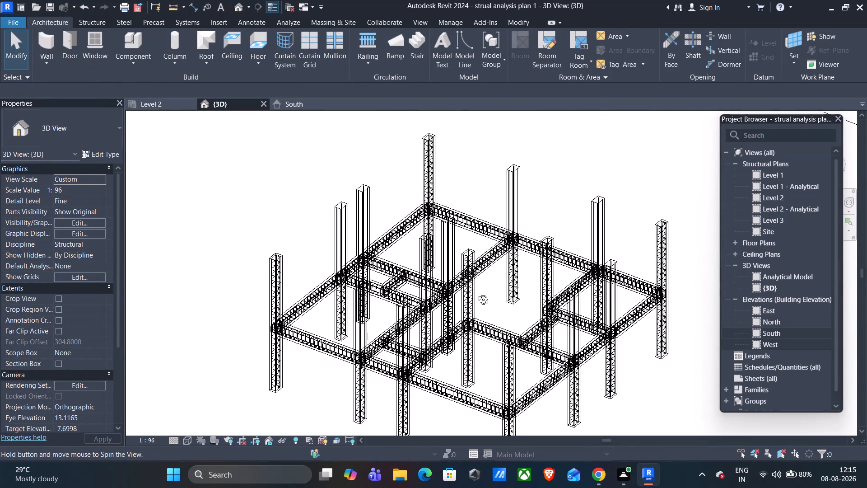
middle_click_drag(476, 293, 447, 288, "shift")
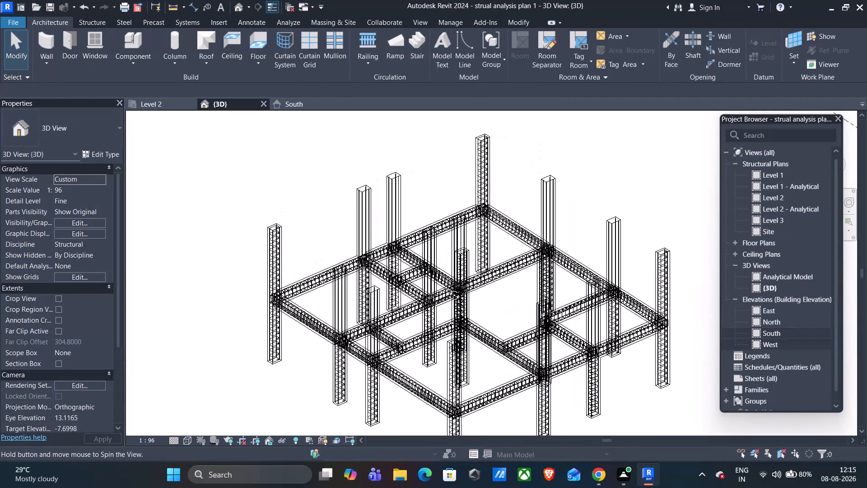
middle_click_drag(447, 288, 461, 284, "shift")
Check the 8 mm stirrups and 16 mm vertical bars of a front-edge column against its extended height in 3D.
left_click(347, 372)
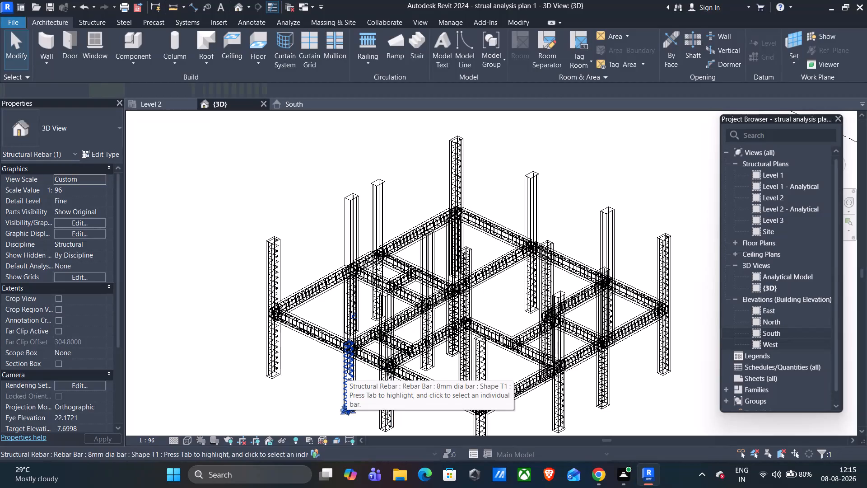
left_click(343, 316)
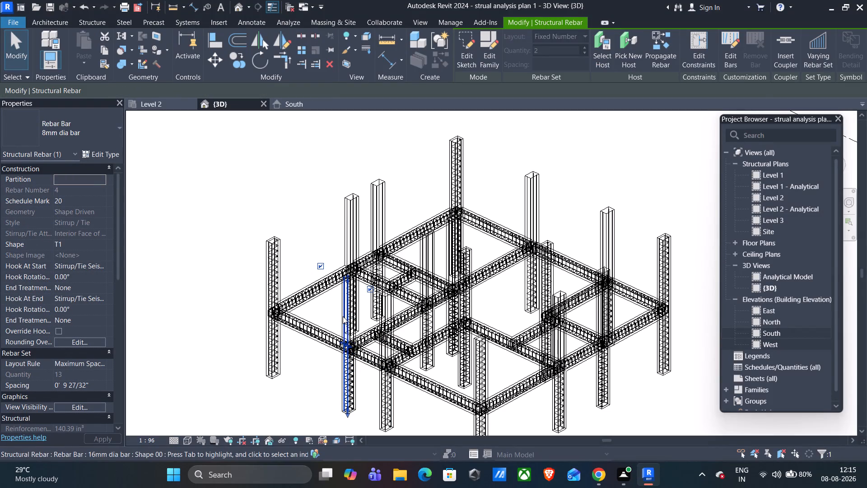
scroll(308, 406, "down", 2)
scroll(312, 403, "up", 5)
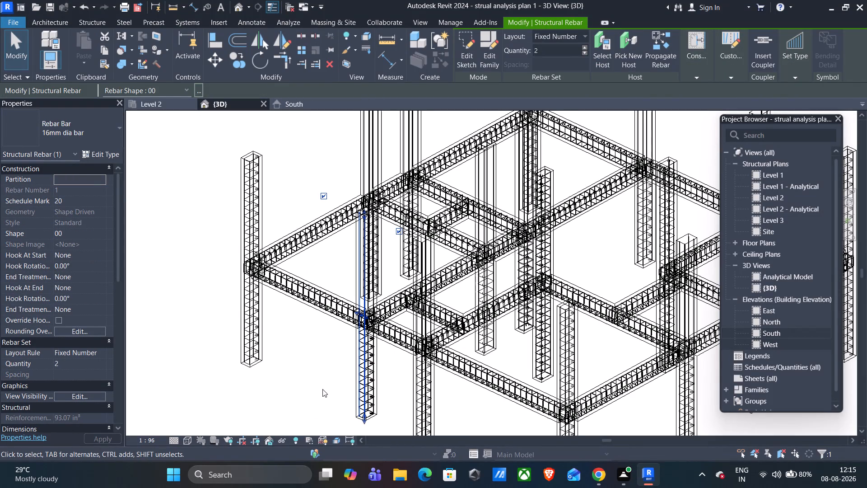
middle_click_drag(300, 390, 326, 365, "shift")
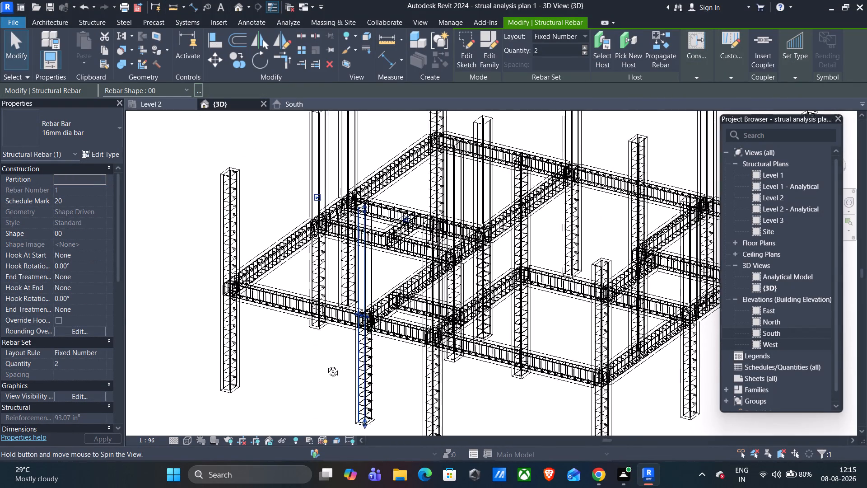
middle_click_drag(326, 365, 347, 352, "shift")
middle_click(350, 351, "shift")
middle_click(370, 337, "shift")
middle_click(373, 335, "shift")
middle_click(374, 335, "shift")
key("Escape")
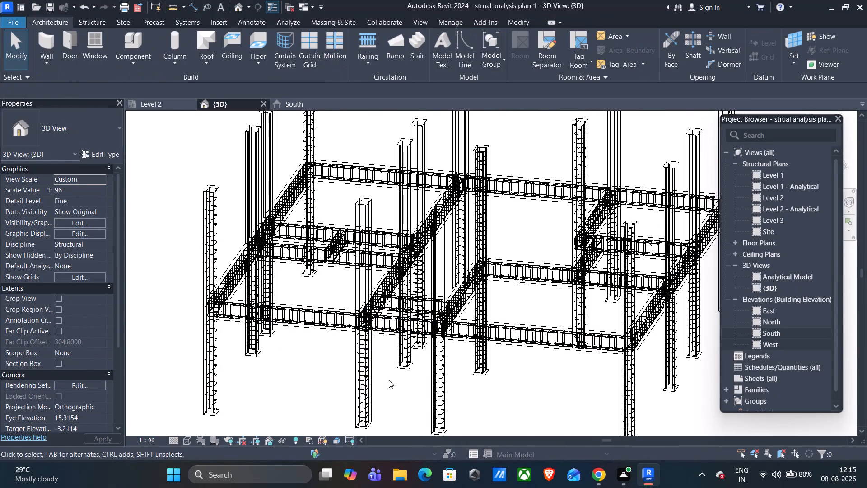
Select the 8 mm stirrup set of a front-edge column and review its layout, spacing and dimension properties.
scroll(408, 381, "up", 7)
middle_click_drag(369, 362, 436, 396)
scroll(433, 394, "down", 2)
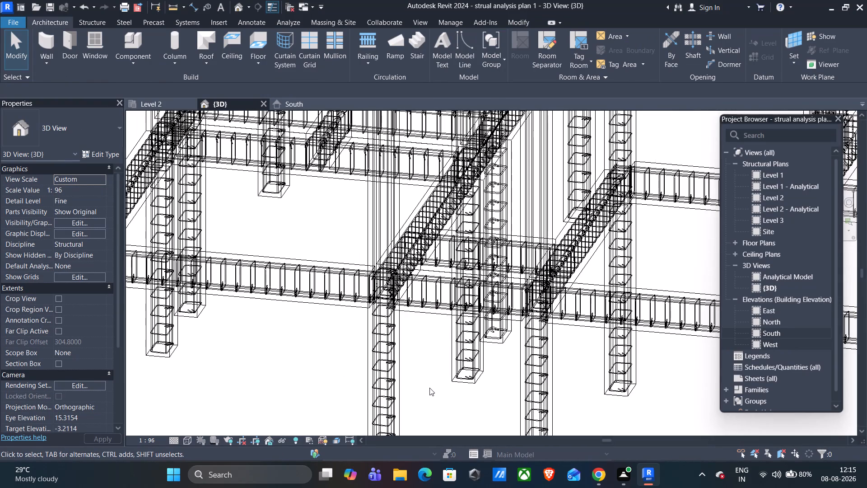
left_click(383, 331)
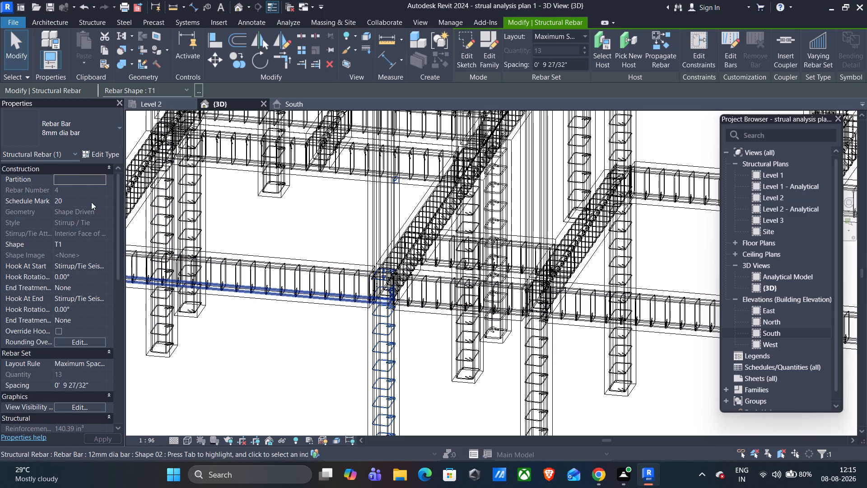
scroll(77, 309, "down", 2)
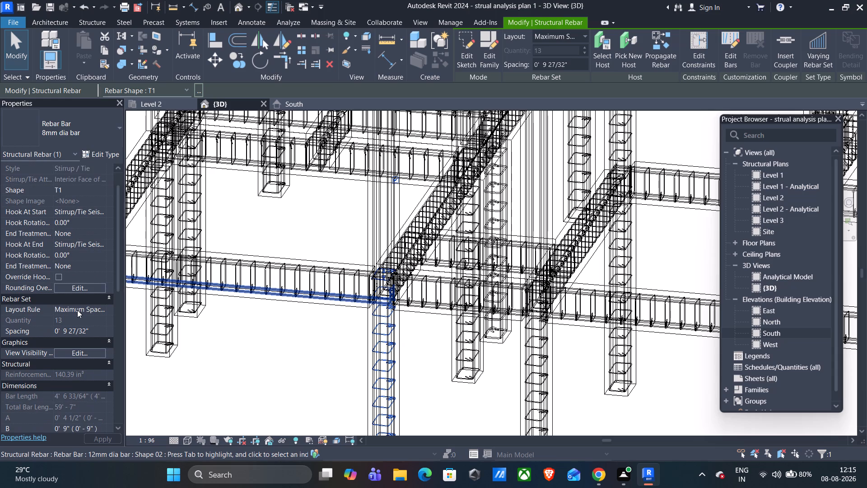
scroll(77, 310, "down", 9)
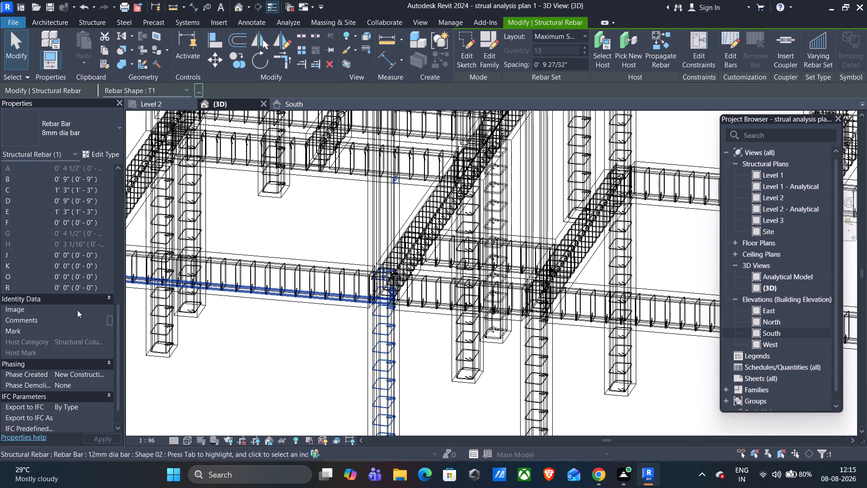
scroll(77, 310, "down", 3)
scroll(77, 310, "up", 4)
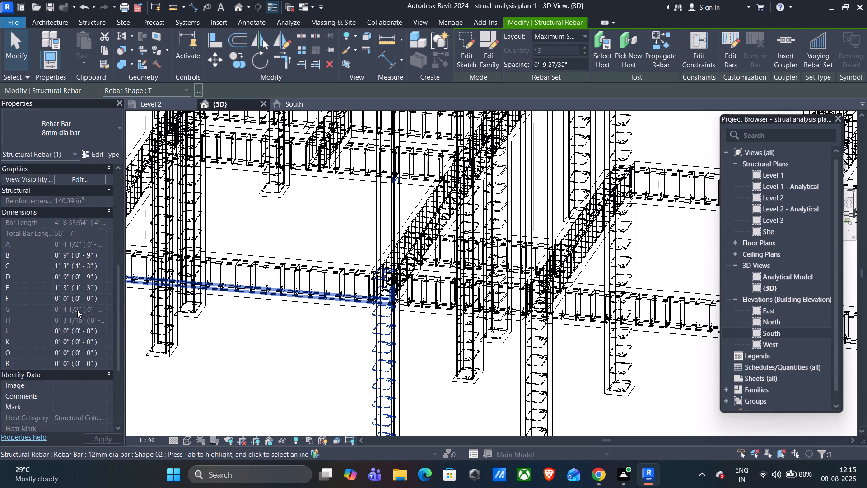
scroll(78, 312, "up", 10)
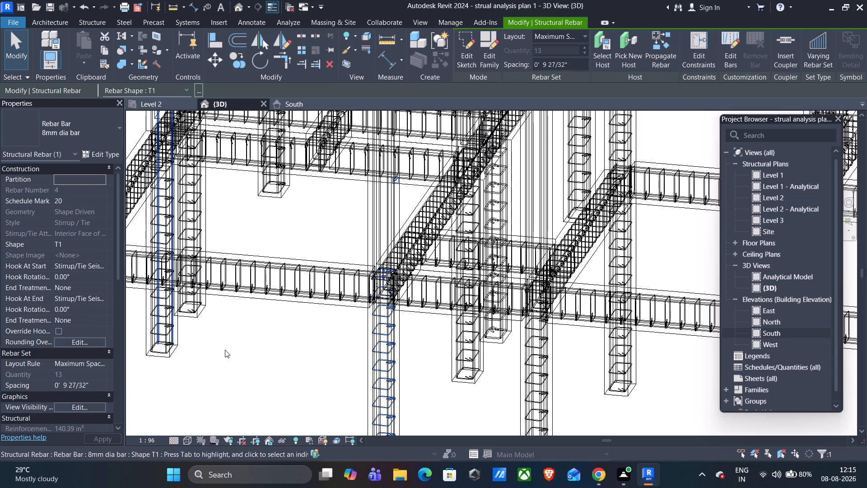
Review the structural, dimension, identity and IFC properties of the selected 8 mm stirrup set.
scroll(71, 363, "down", 6)
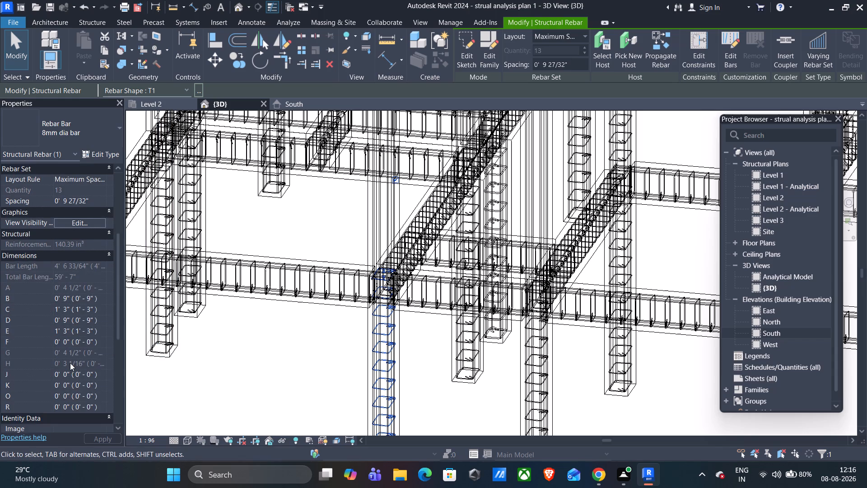
scroll(70, 363, "down", 10)
scroll(141, 374, "up", 4)
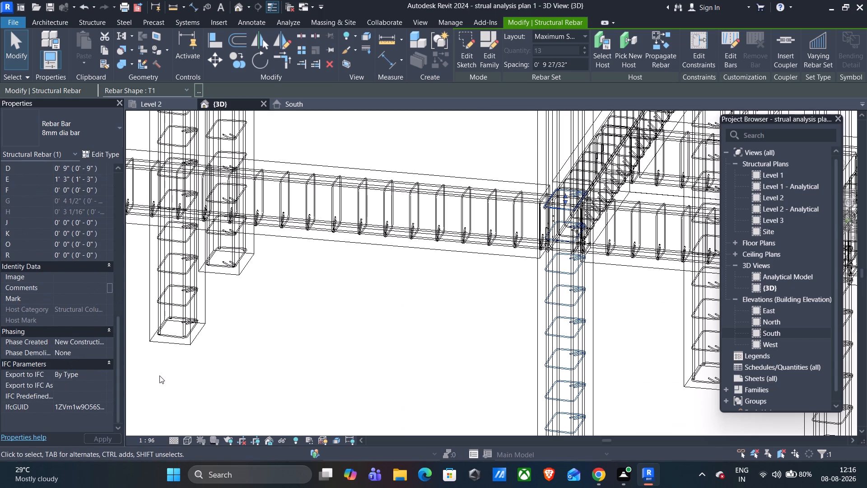
scroll(323, 341, "down", 3)
scroll(0, 291, "up", 5)
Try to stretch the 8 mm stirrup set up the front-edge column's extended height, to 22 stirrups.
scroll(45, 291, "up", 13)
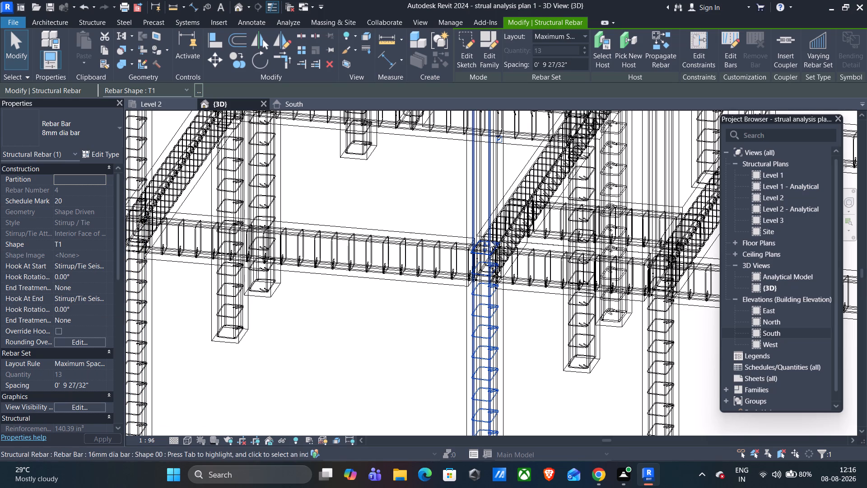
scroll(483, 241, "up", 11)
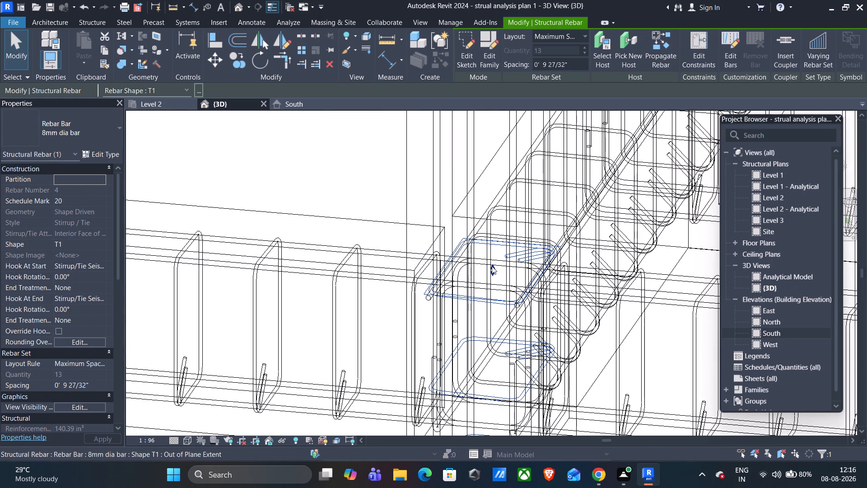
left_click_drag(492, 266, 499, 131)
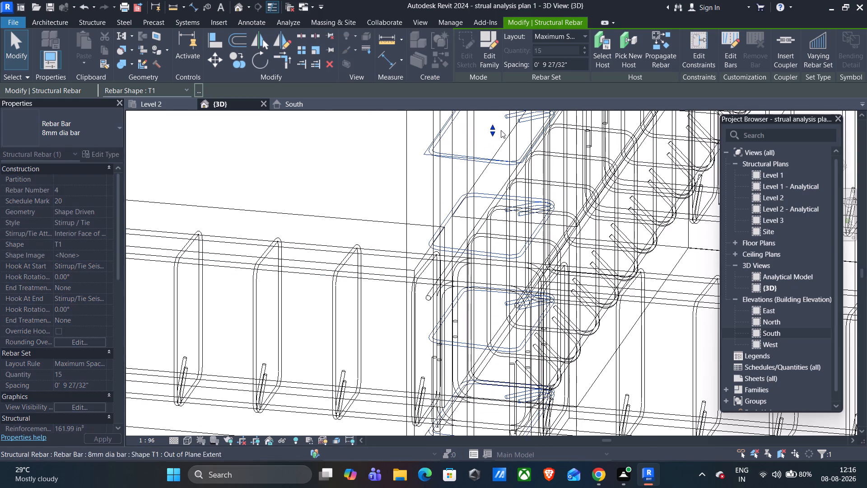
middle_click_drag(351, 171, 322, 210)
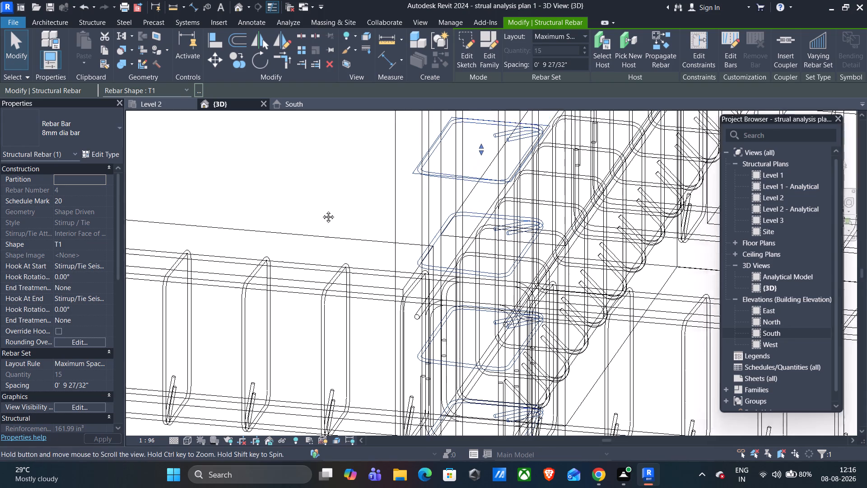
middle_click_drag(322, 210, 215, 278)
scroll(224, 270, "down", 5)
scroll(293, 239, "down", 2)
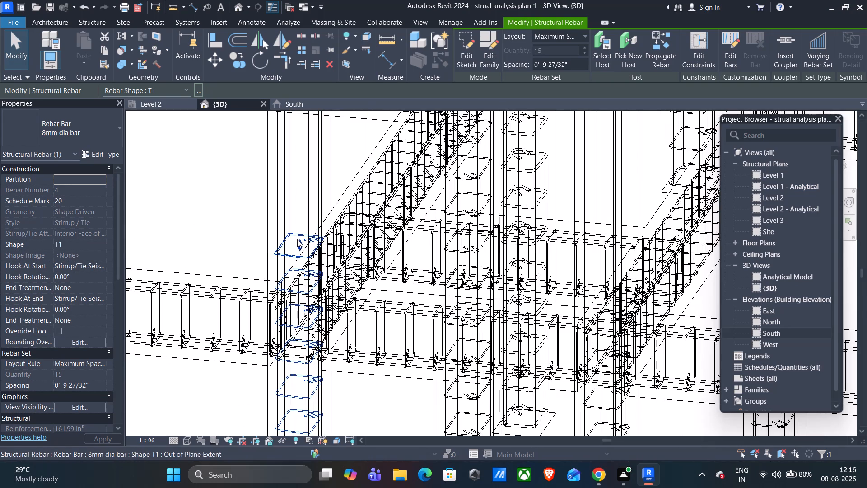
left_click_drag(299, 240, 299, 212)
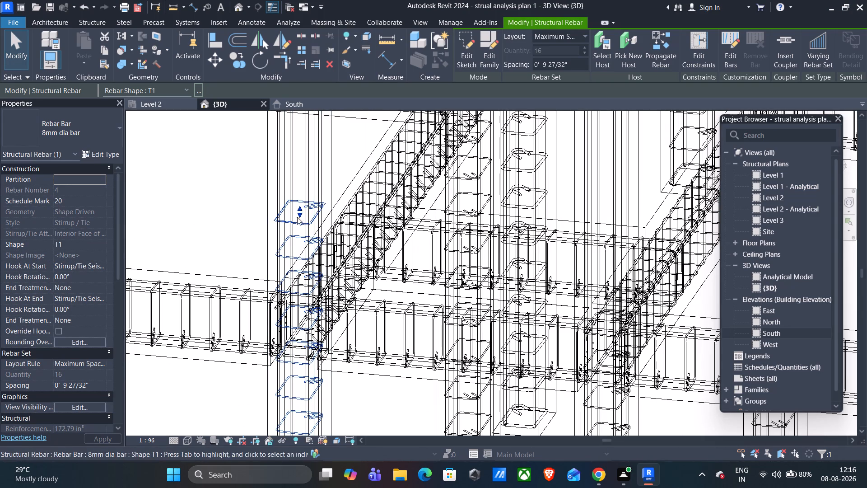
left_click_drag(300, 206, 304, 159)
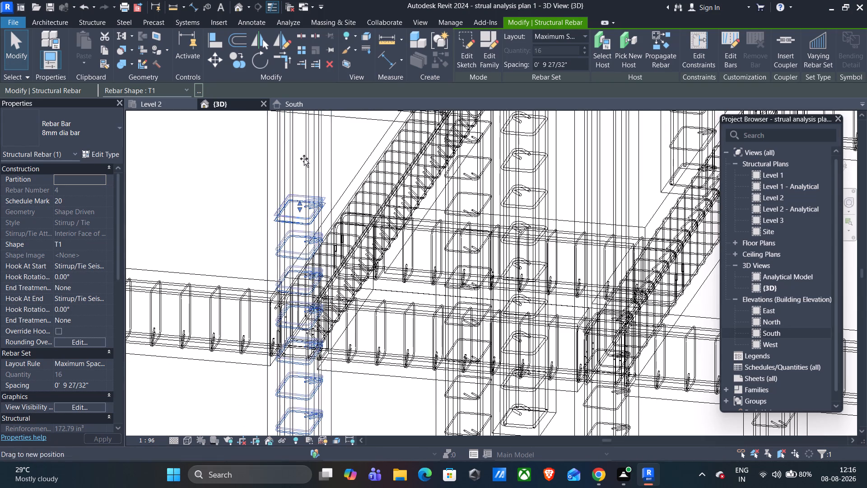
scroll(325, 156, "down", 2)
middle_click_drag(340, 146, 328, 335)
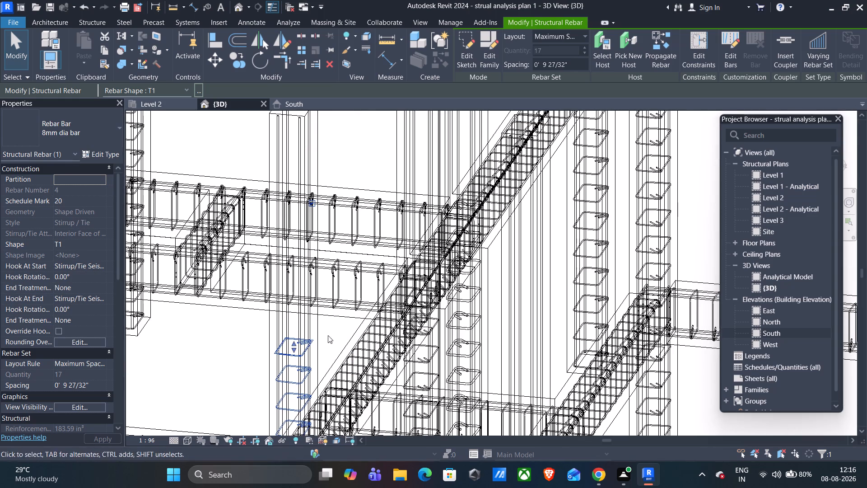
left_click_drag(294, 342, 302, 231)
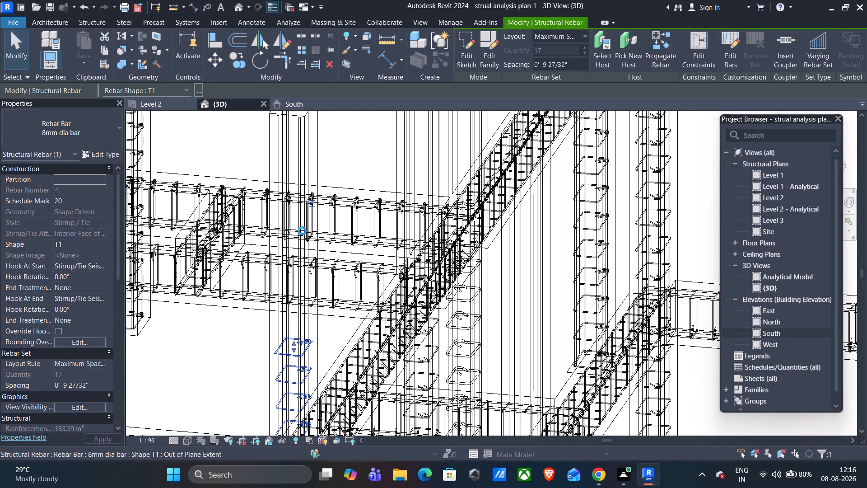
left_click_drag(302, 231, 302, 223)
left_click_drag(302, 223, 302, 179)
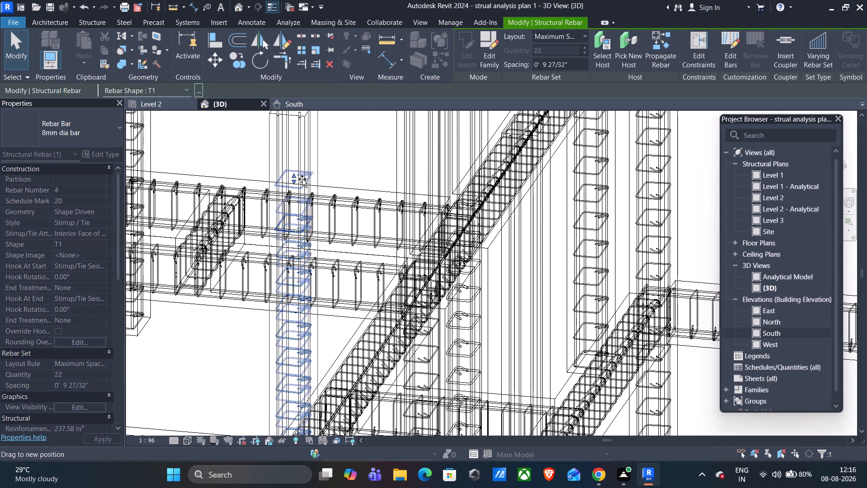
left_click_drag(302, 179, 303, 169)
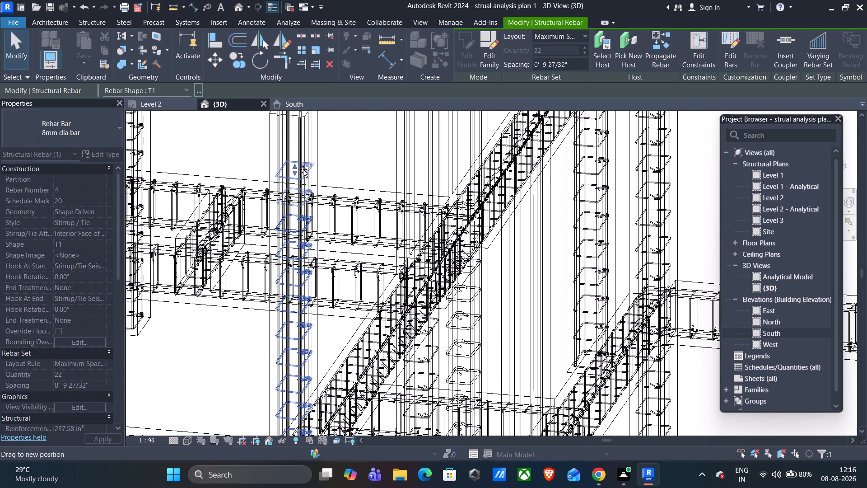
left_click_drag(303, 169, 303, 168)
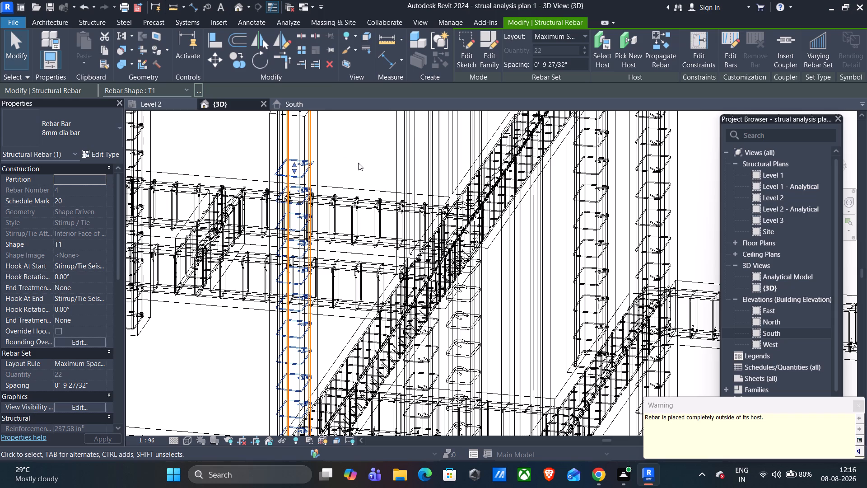
Save the project.
key("ctrl+z")
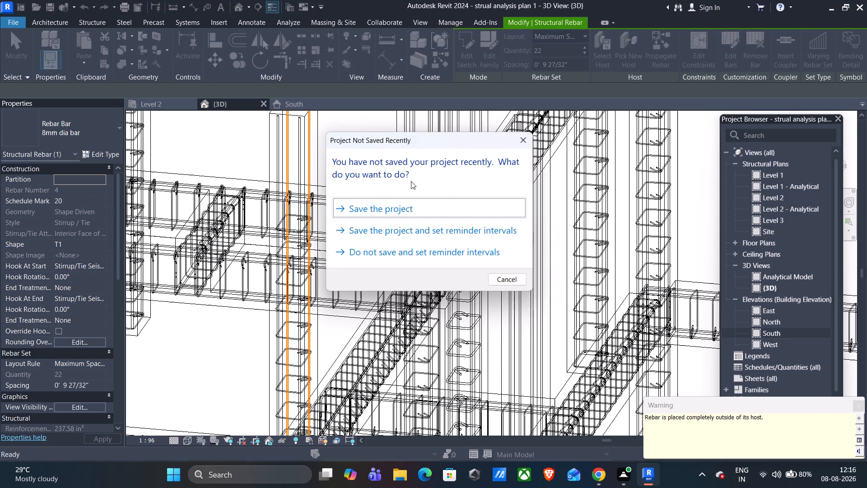
left_click(397, 207)
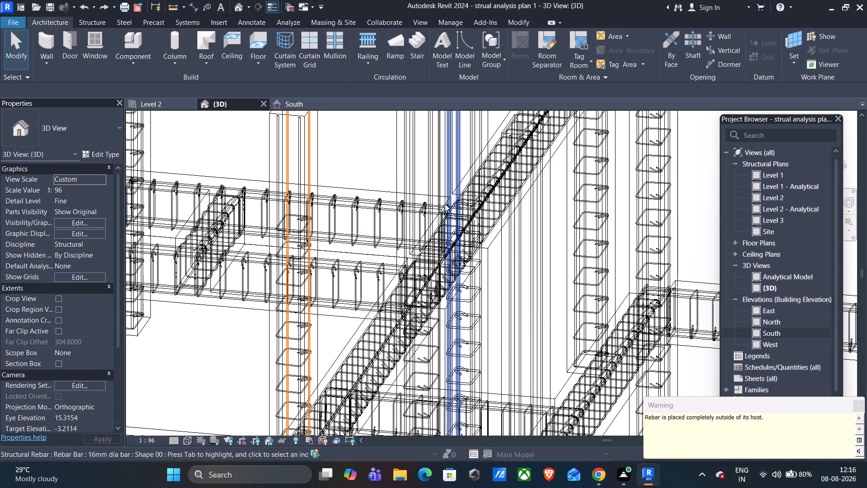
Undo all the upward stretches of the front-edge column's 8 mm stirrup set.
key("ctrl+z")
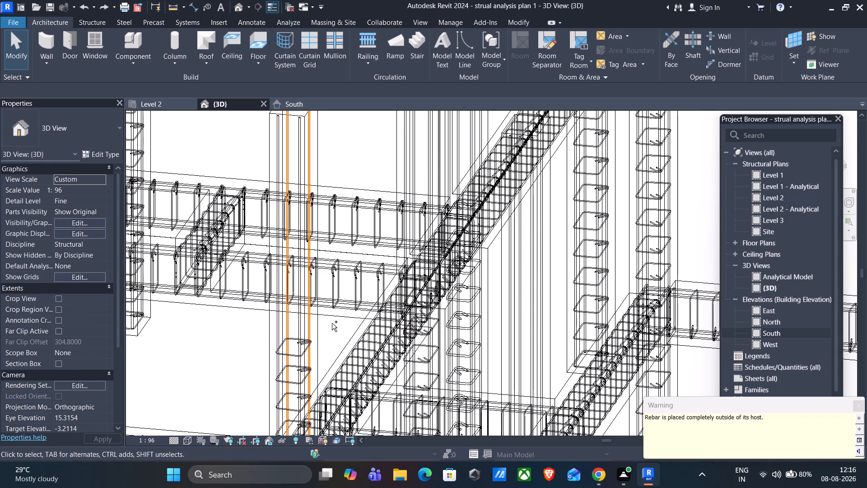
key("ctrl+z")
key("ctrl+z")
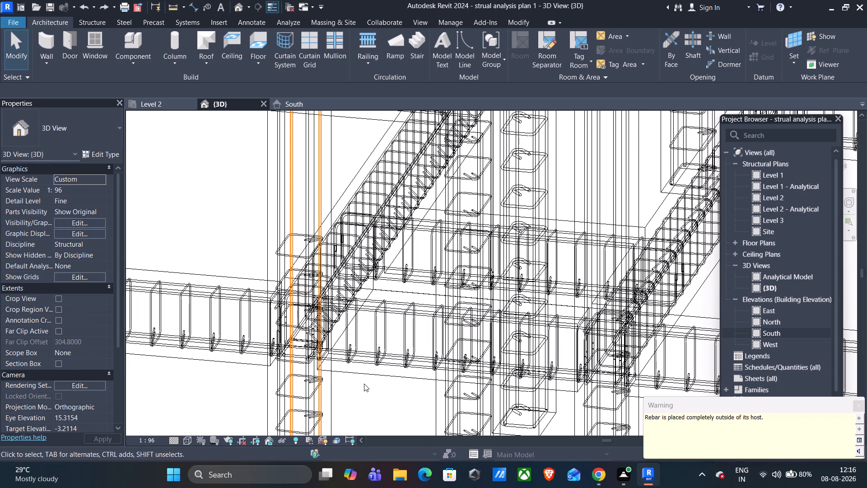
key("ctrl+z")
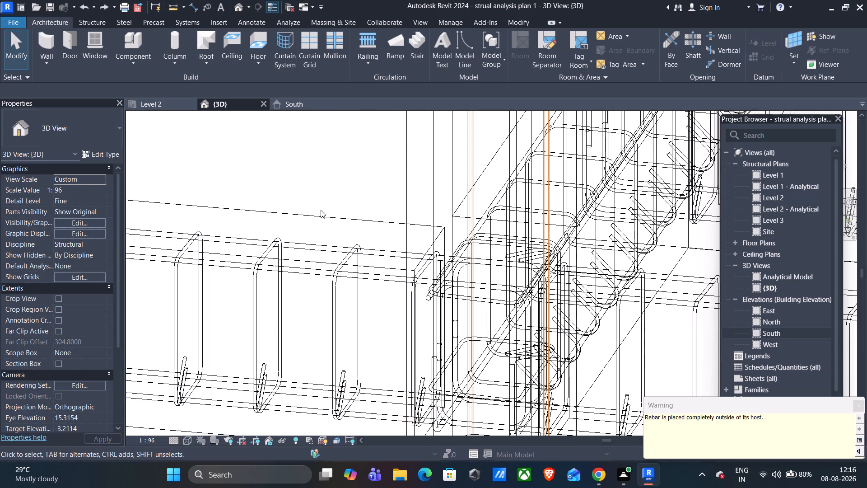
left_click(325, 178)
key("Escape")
Reselect the front-edge column's 8 mm stirrup set and stretch its upper end above the beam joint, to 18 stirrups.
scroll(329, 183, "down", 1)
scroll(372, 263, "down", 3)
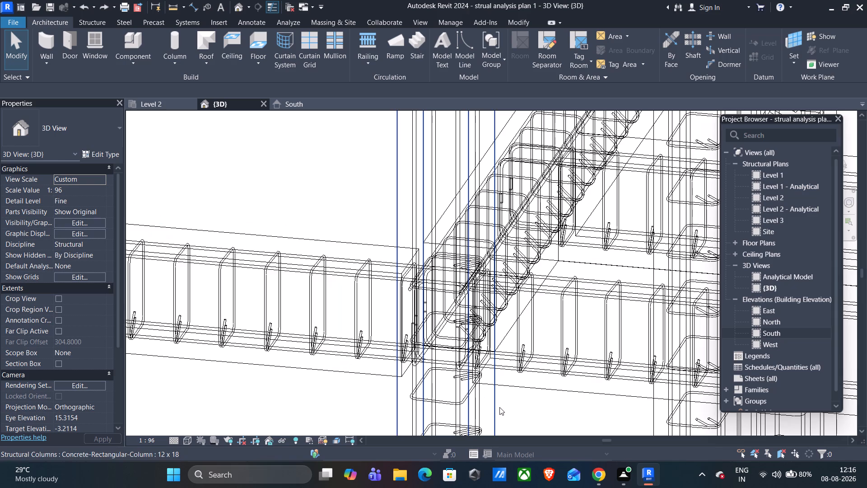
scroll(486, 392, "up", 4)
left_click(403, 222)
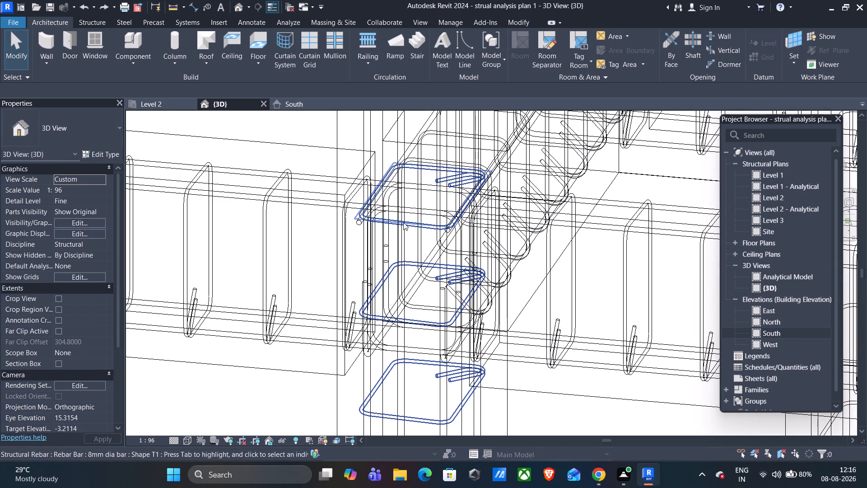
scroll(428, 221, "down", 4)
scroll(314, 146, "down", 3)
middle_click_drag(323, 147, 311, 247)
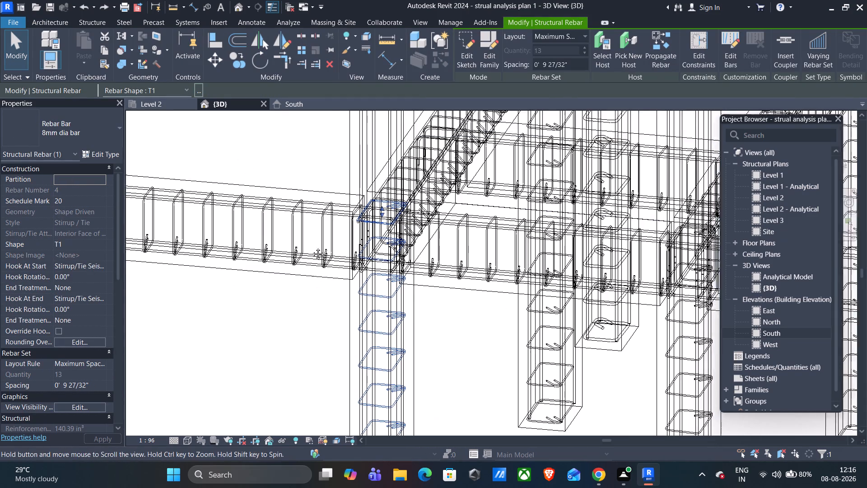
middle_click_drag(311, 247, 320, 303)
middle_click_drag(312, 246, 308, 277)
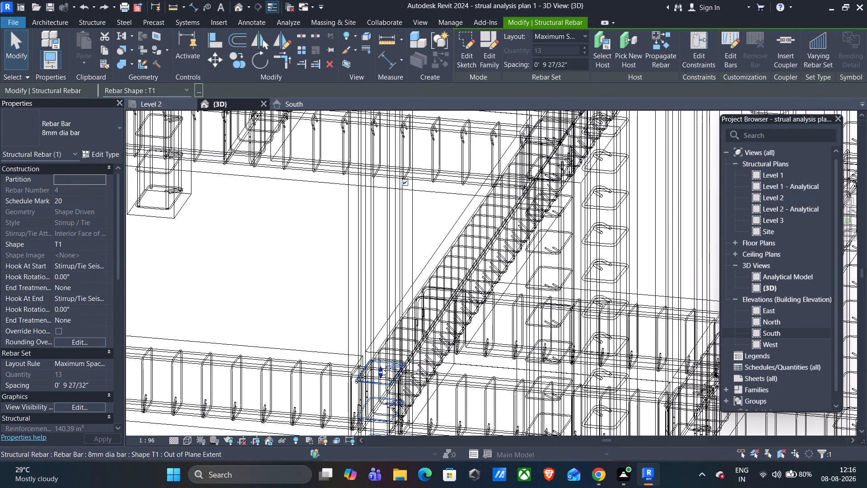
left_click_drag(382, 368, 386, 350)
left_click_drag(386, 350, 400, 260)
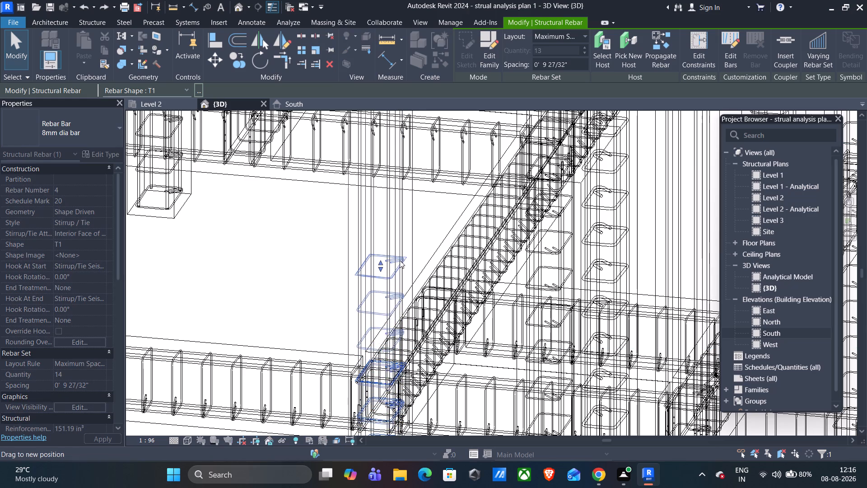
left_click_drag(400, 260, 395, 192)
Stretch the same 8 mm stirrup set the rest of the way to the column's Level 3 top, to 26 stirrups.
middle_click_drag(430, 200, 428, 203)
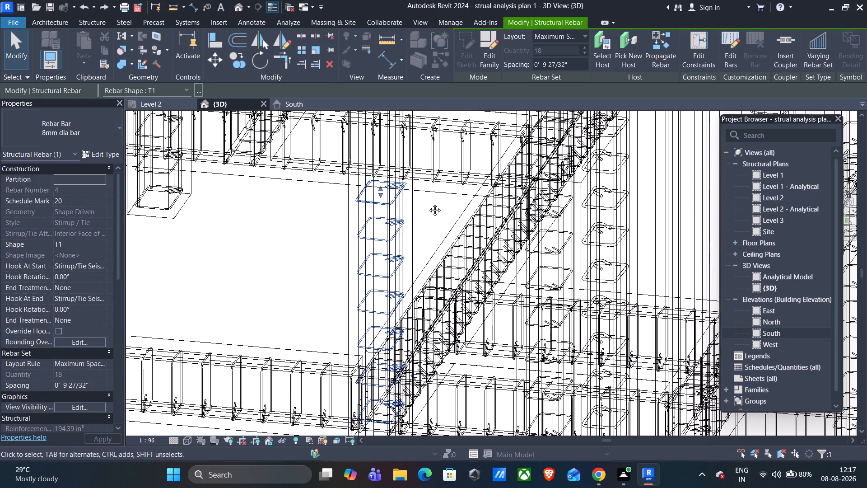
middle_click_drag(428, 203, 380, 363)
left_click_drag(330, 352, 333, 334)
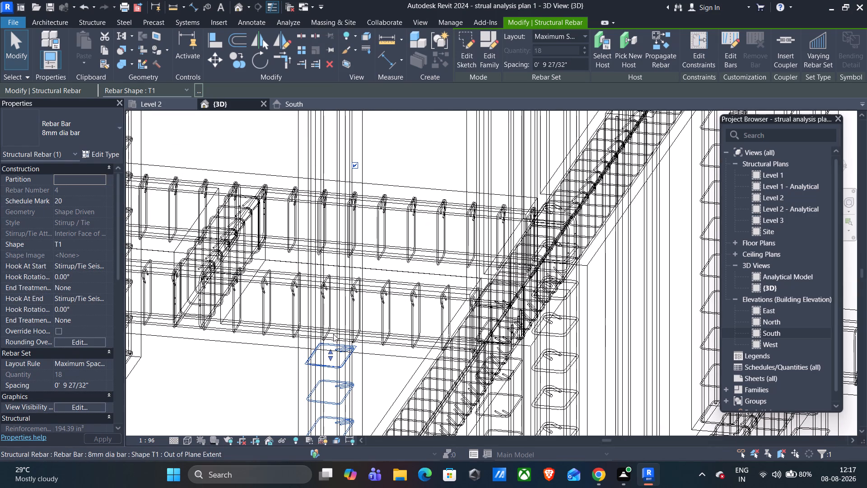
left_click_drag(333, 334, 333, 323)
left_click_drag(330, 318, 332, 269)
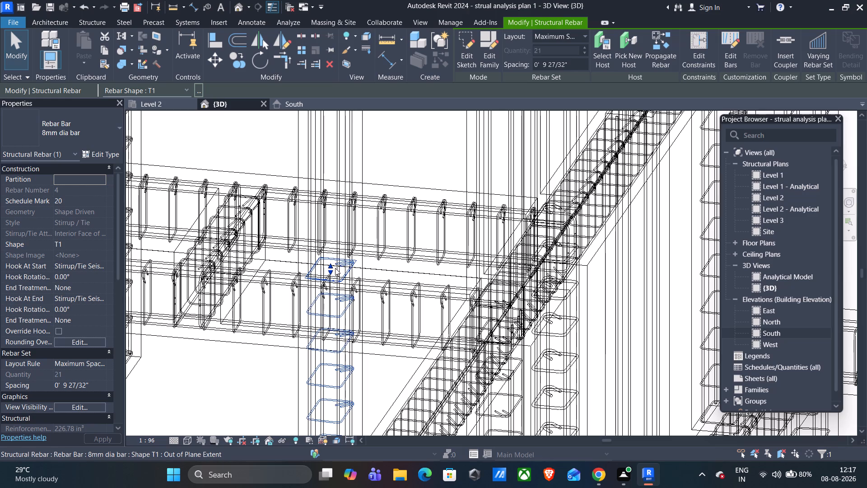
left_click_drag(331, 263, 327, 228)
left_click_drag(327, 228, 329, 218)
middle_click_drag(390, 153, 383, 275)
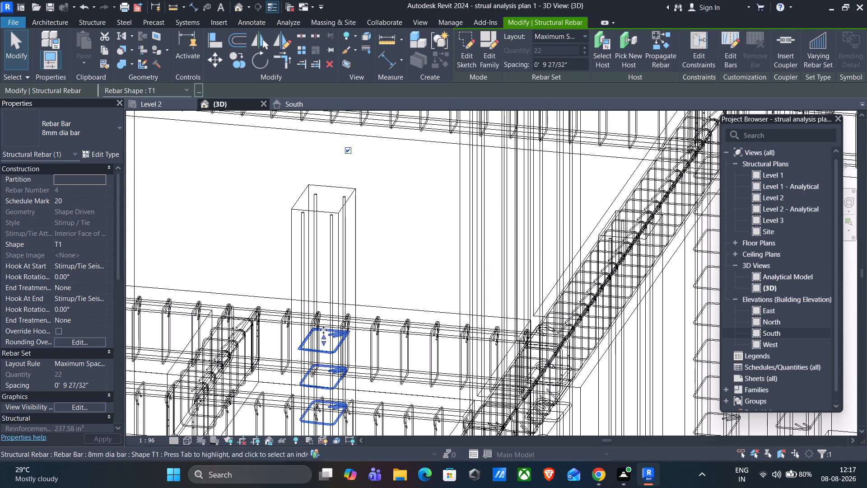
left_click_drag(323, 337, 326, 256)
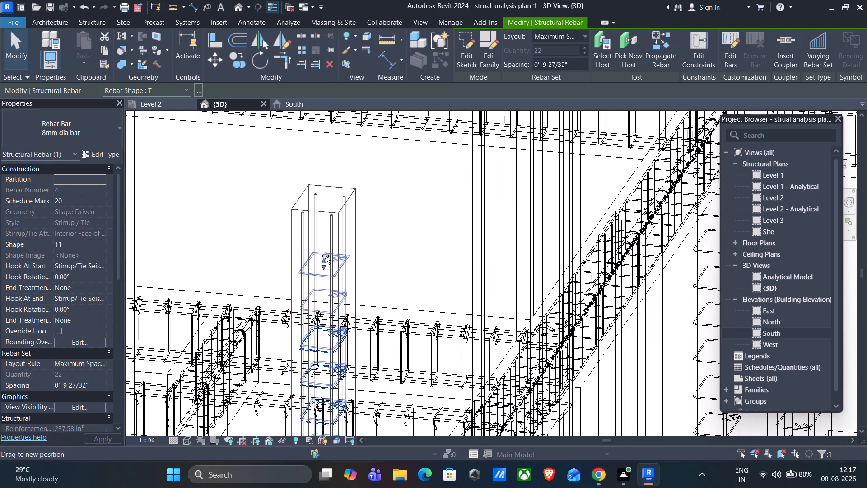
left_click_drag(326, 256, 326, 208)
scroll(389, 259, "down", 4)
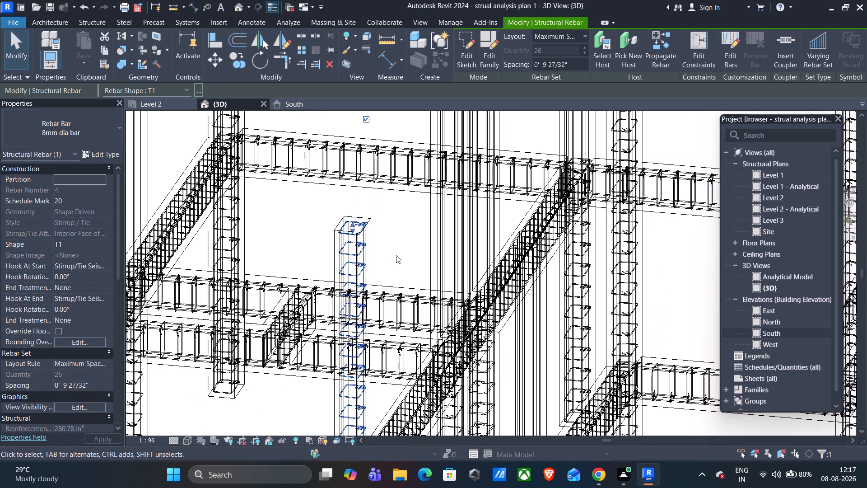
key("Escape")
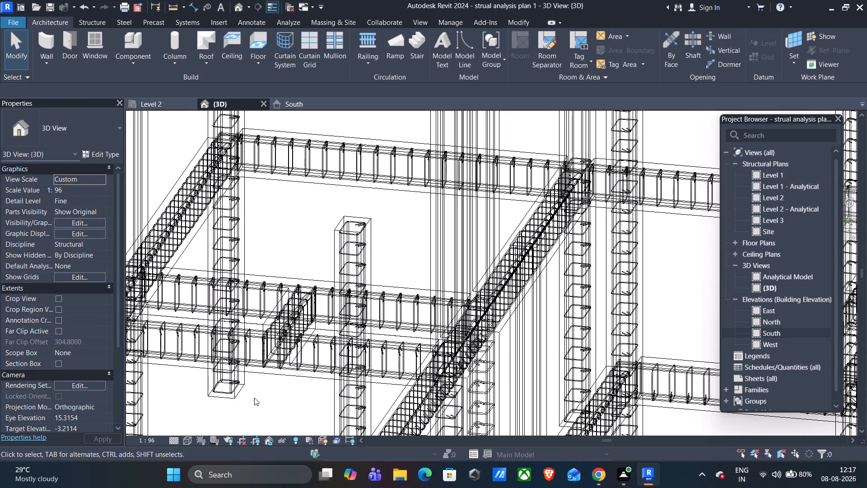
Examine the stirrup coverage of the remaining columns across the frame in the 3D view.
middle_click(254, 398)
middle_click_drag(264, 398, 315, 388)
scroll(320, 386, "down", 3)
scroll(480, 385, "down", 1)
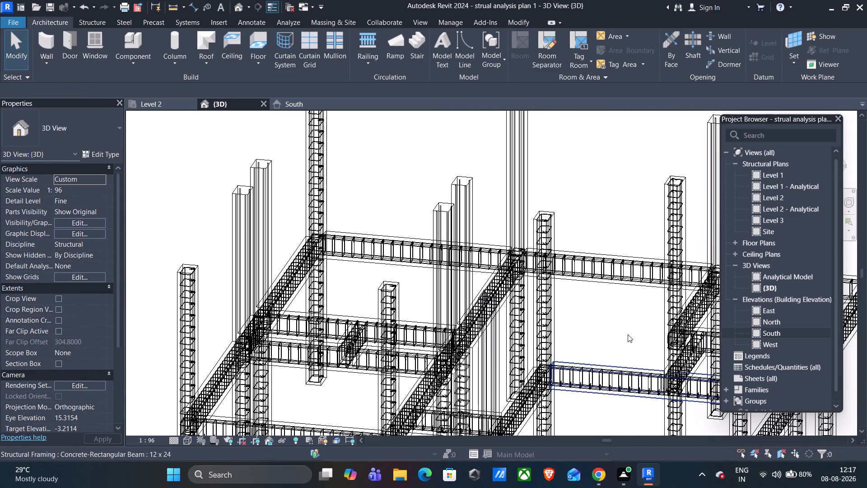
middle_click_drag(629, 327, 514, 207)
middle_click_drag(514, 310, 503, 331)
middle_click_drag(499, 426, 408, 386)
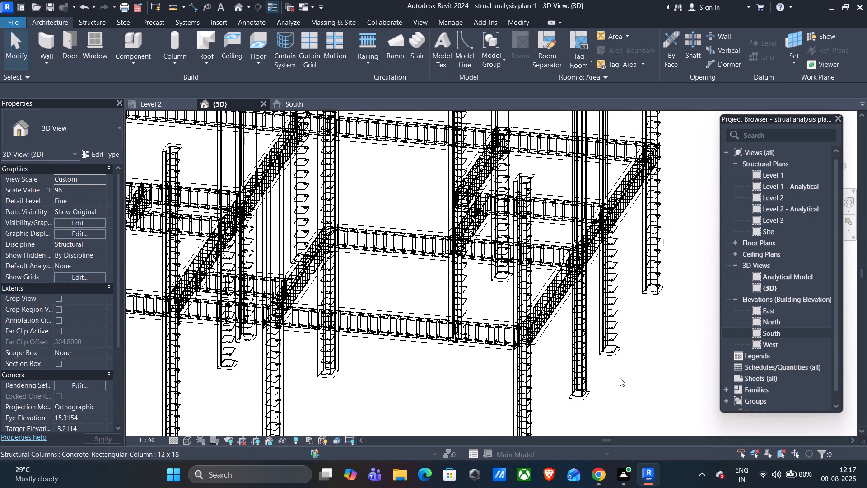
Select the inner column's 8 mm stirrup set and stretch its upper end through the beam joint, to 15 stirrups.
middle_click_drag(635, 385, 565, 394, "shift")
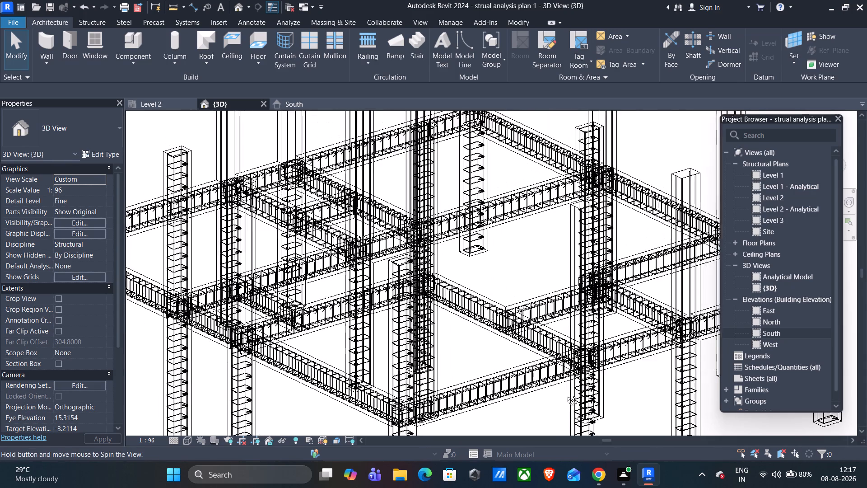
middle_click_drag(565, 394, 552, 394, "shift")
scroll(217, 360, "up", 9)
scroll(238, 301, "up", 3)
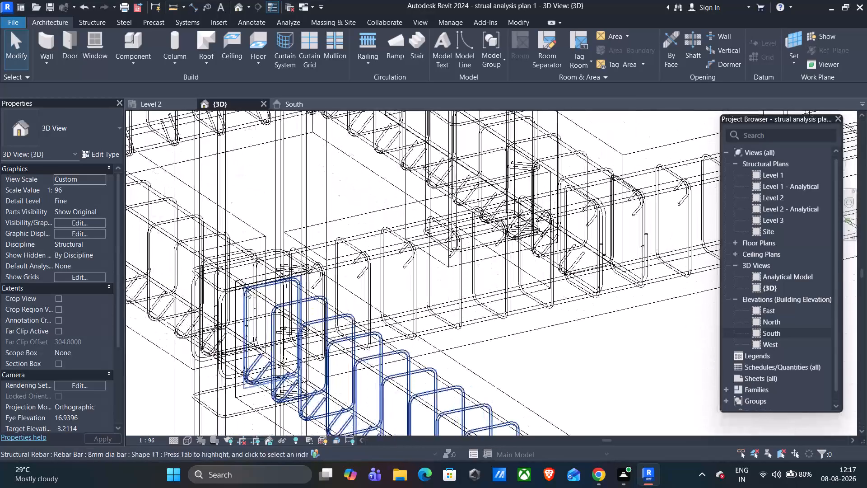
left_click(229, 287)
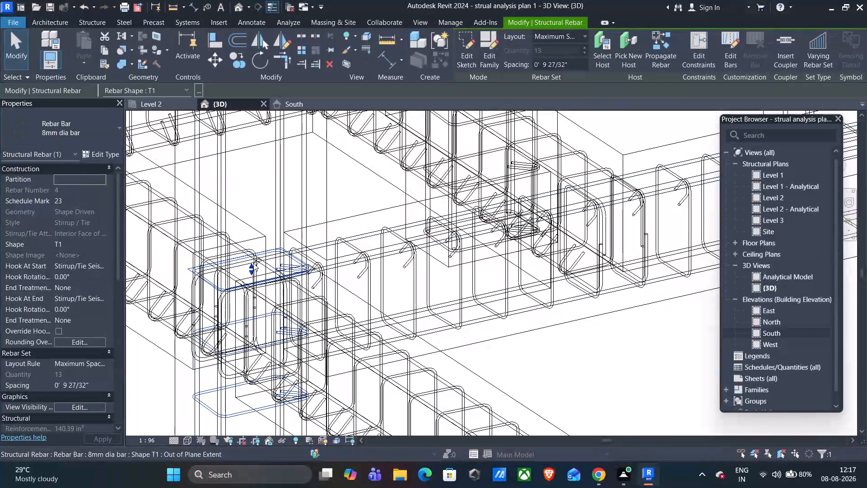
left_click_drag(251, 264, 260, 181)
middle_click_drag(263, 174, 267, 186)
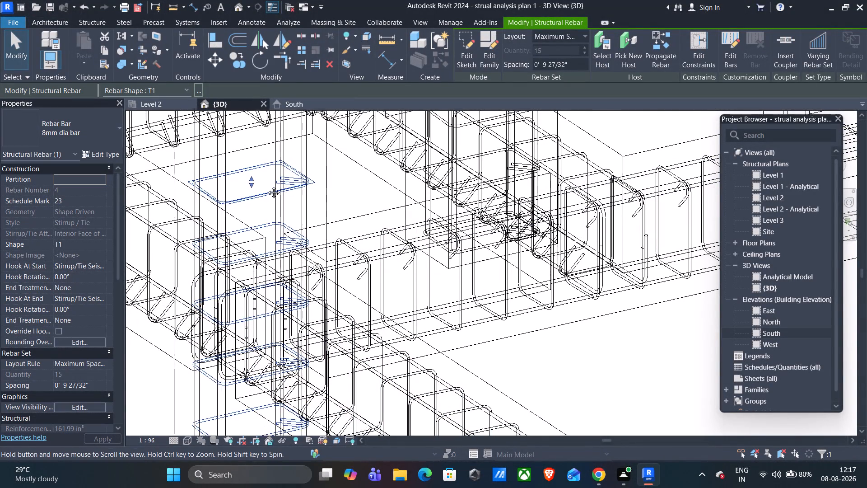
middle_click_drag(267, 186, 258, 347)
left_click_drag(246, 349, 241, 332)
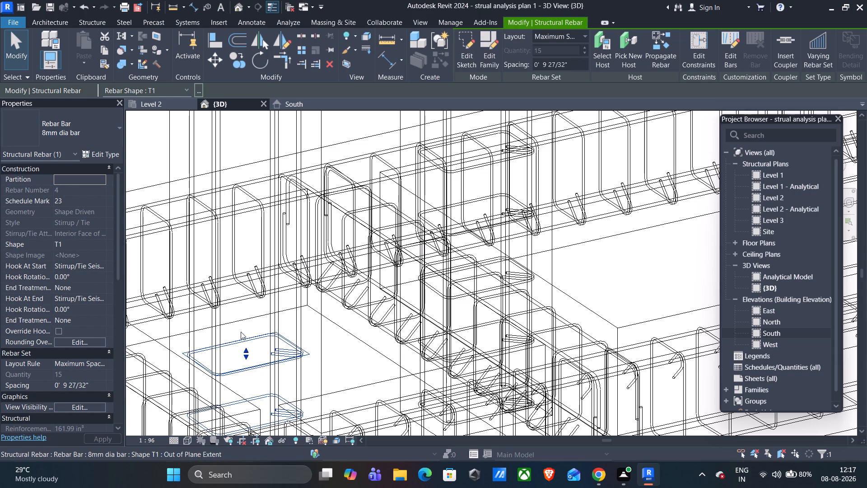
left_click_drag(241, 332, 242, 324)
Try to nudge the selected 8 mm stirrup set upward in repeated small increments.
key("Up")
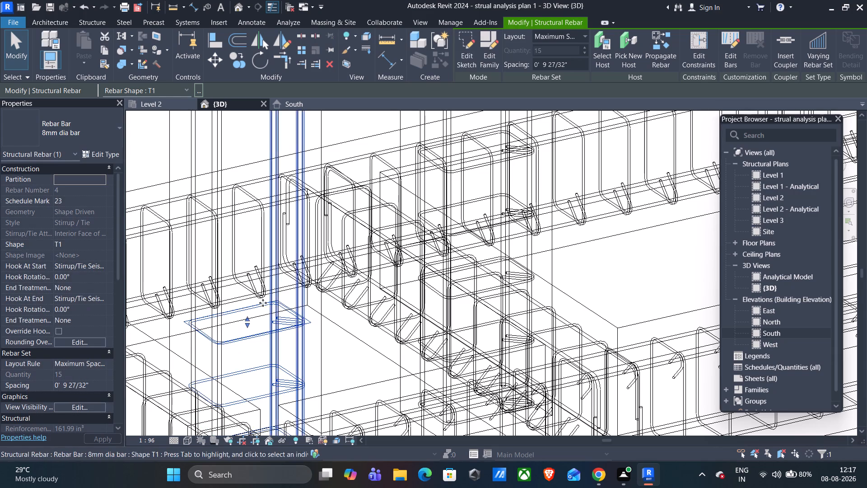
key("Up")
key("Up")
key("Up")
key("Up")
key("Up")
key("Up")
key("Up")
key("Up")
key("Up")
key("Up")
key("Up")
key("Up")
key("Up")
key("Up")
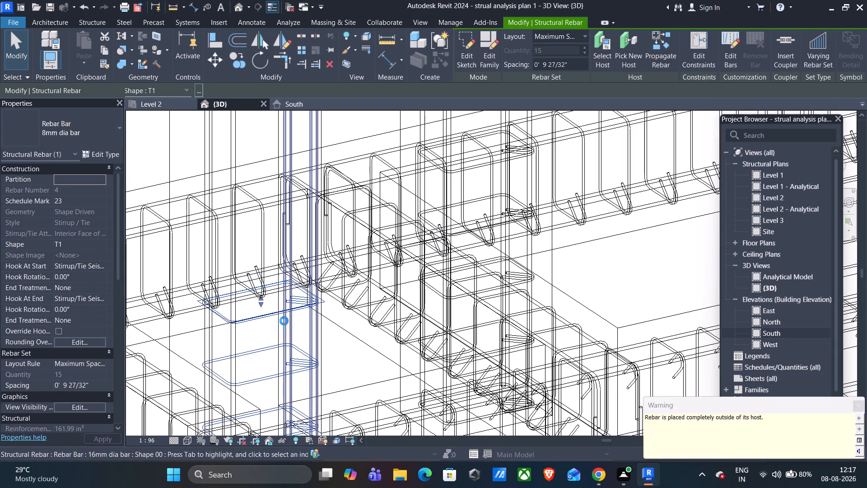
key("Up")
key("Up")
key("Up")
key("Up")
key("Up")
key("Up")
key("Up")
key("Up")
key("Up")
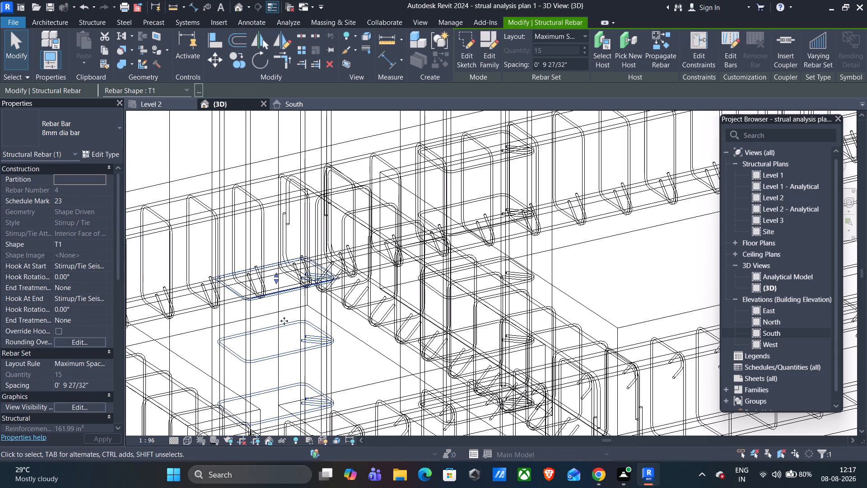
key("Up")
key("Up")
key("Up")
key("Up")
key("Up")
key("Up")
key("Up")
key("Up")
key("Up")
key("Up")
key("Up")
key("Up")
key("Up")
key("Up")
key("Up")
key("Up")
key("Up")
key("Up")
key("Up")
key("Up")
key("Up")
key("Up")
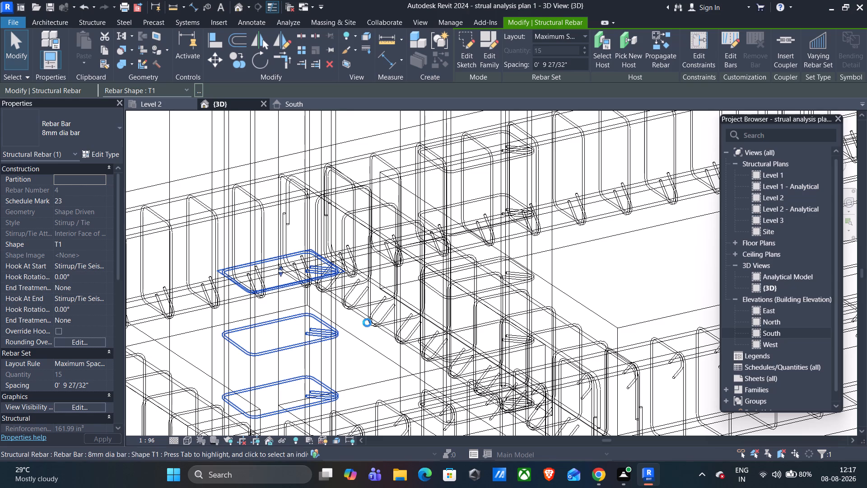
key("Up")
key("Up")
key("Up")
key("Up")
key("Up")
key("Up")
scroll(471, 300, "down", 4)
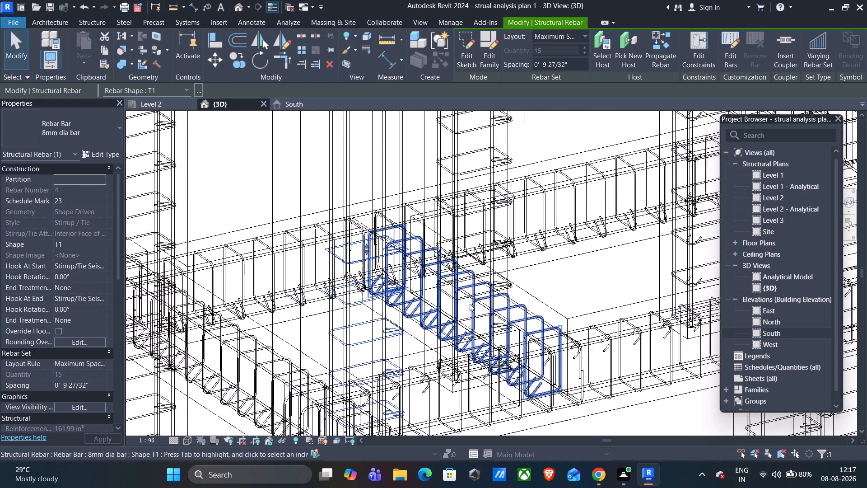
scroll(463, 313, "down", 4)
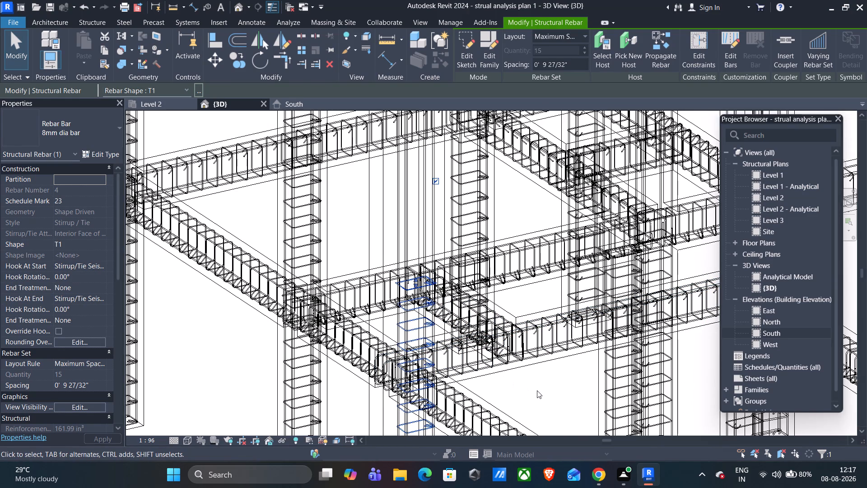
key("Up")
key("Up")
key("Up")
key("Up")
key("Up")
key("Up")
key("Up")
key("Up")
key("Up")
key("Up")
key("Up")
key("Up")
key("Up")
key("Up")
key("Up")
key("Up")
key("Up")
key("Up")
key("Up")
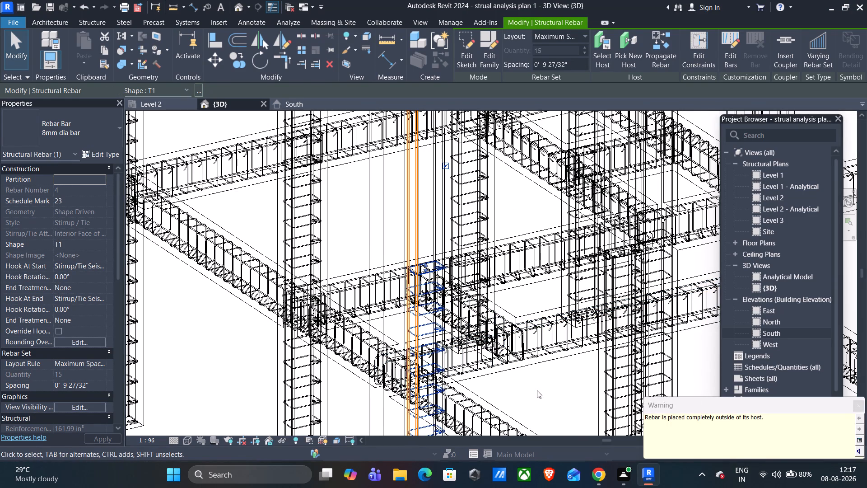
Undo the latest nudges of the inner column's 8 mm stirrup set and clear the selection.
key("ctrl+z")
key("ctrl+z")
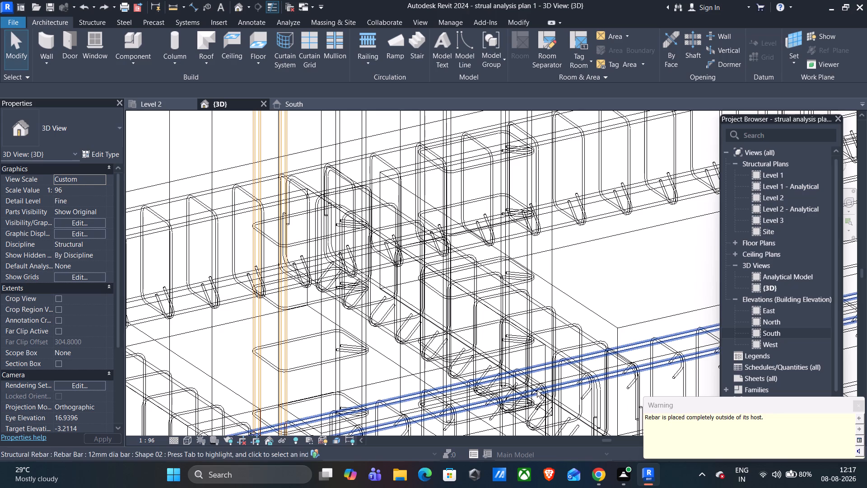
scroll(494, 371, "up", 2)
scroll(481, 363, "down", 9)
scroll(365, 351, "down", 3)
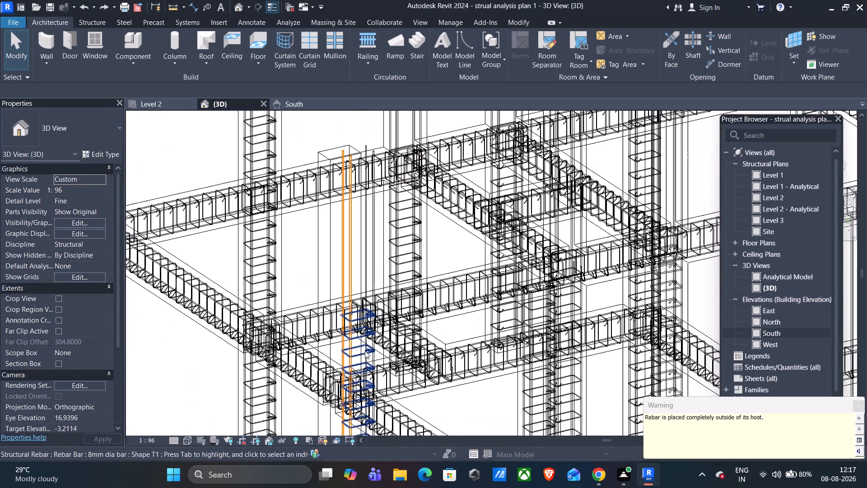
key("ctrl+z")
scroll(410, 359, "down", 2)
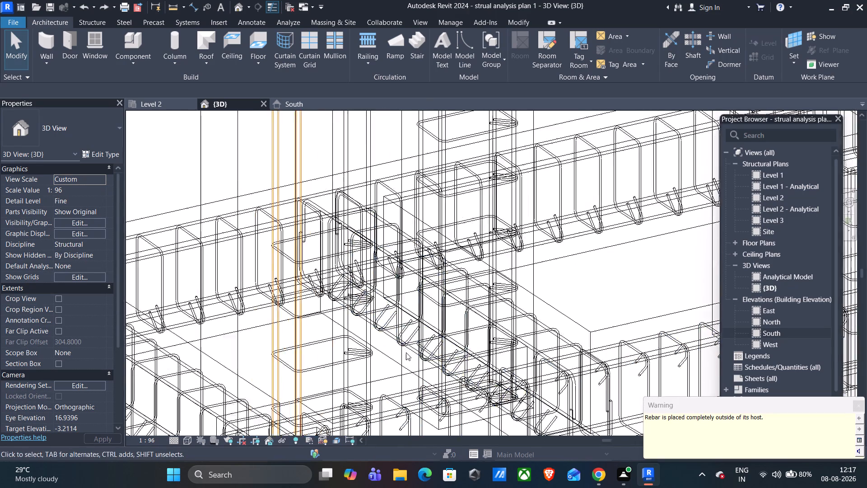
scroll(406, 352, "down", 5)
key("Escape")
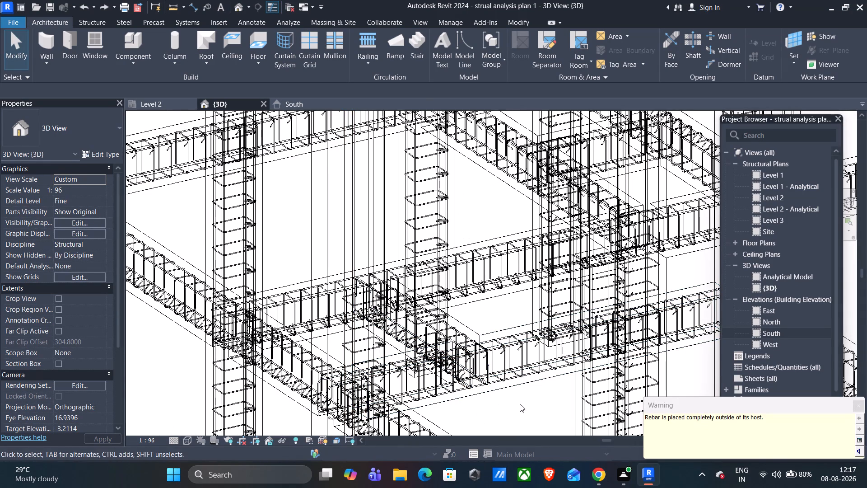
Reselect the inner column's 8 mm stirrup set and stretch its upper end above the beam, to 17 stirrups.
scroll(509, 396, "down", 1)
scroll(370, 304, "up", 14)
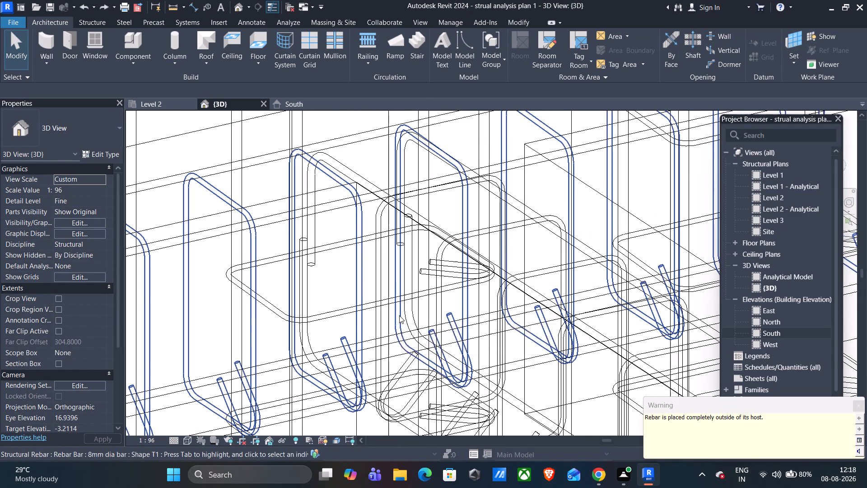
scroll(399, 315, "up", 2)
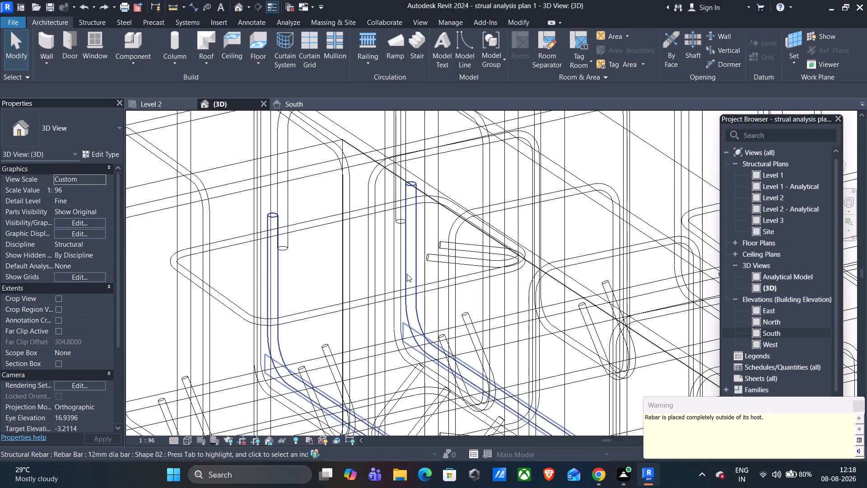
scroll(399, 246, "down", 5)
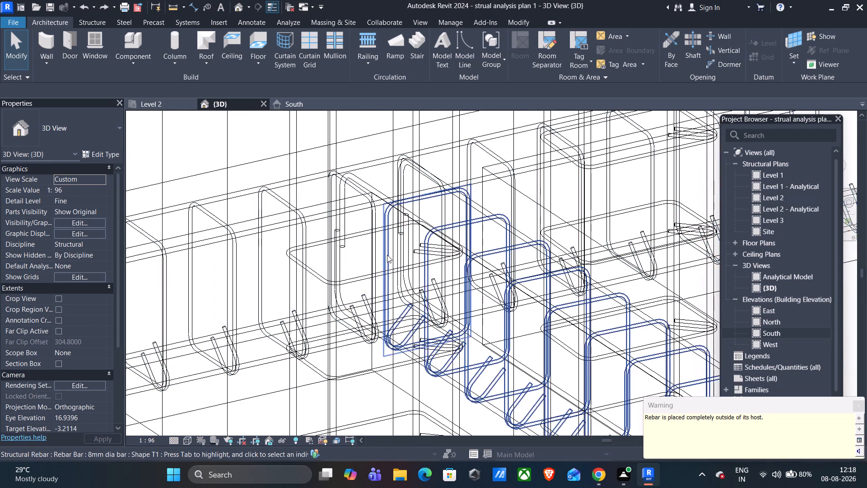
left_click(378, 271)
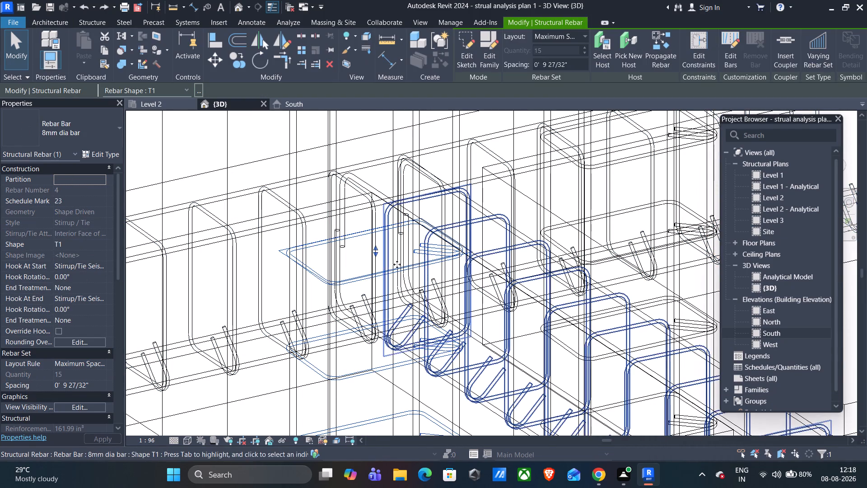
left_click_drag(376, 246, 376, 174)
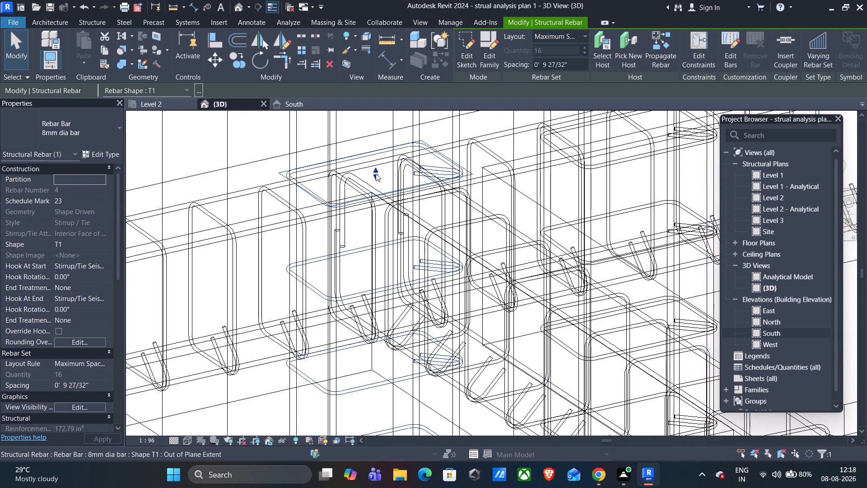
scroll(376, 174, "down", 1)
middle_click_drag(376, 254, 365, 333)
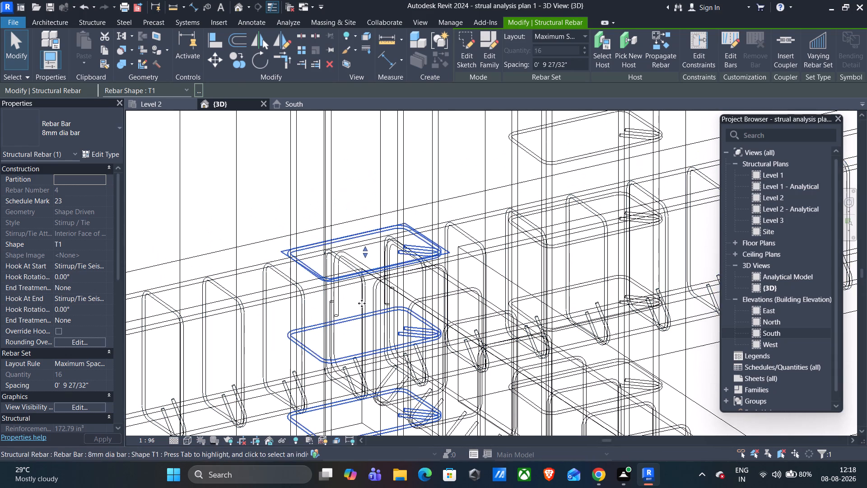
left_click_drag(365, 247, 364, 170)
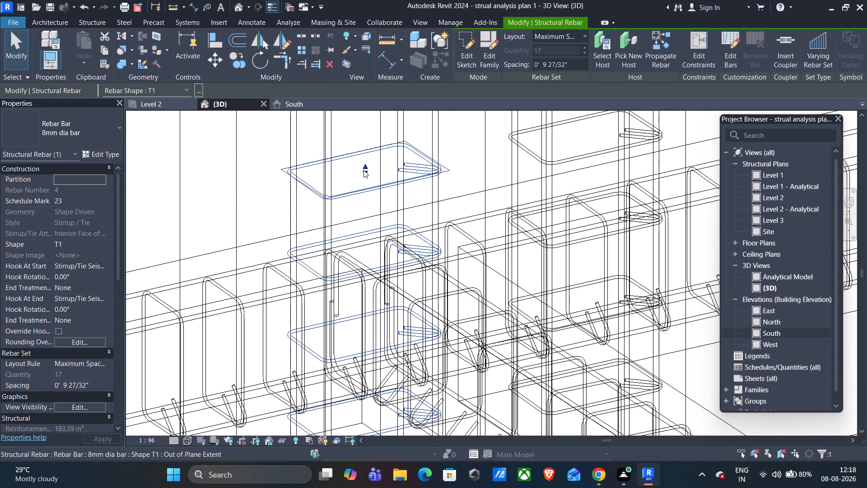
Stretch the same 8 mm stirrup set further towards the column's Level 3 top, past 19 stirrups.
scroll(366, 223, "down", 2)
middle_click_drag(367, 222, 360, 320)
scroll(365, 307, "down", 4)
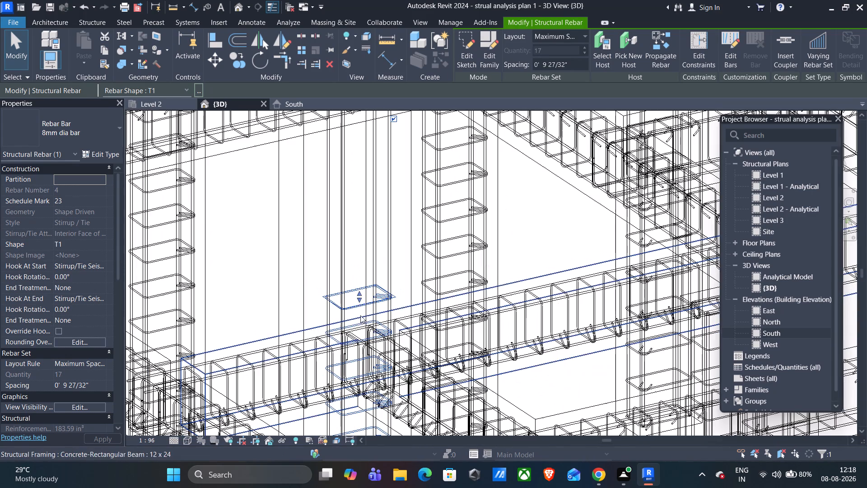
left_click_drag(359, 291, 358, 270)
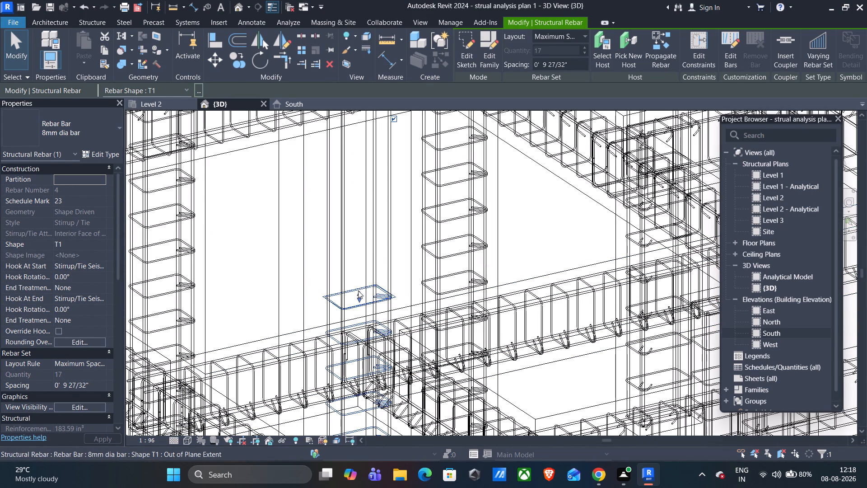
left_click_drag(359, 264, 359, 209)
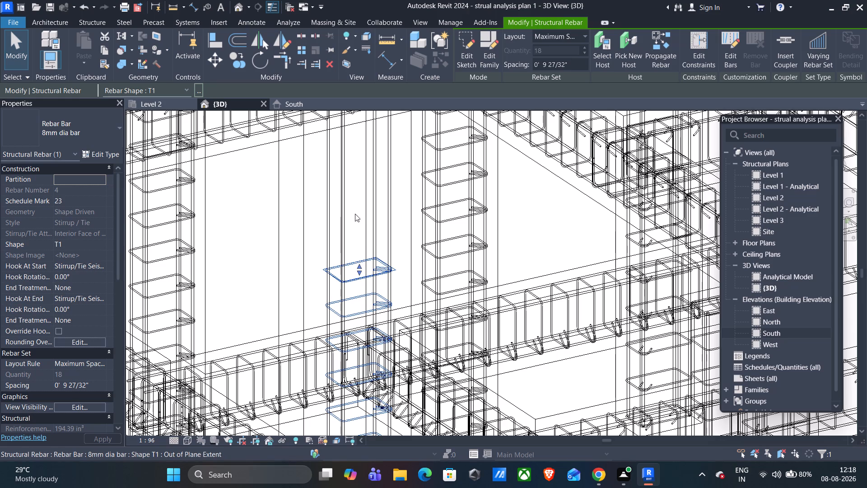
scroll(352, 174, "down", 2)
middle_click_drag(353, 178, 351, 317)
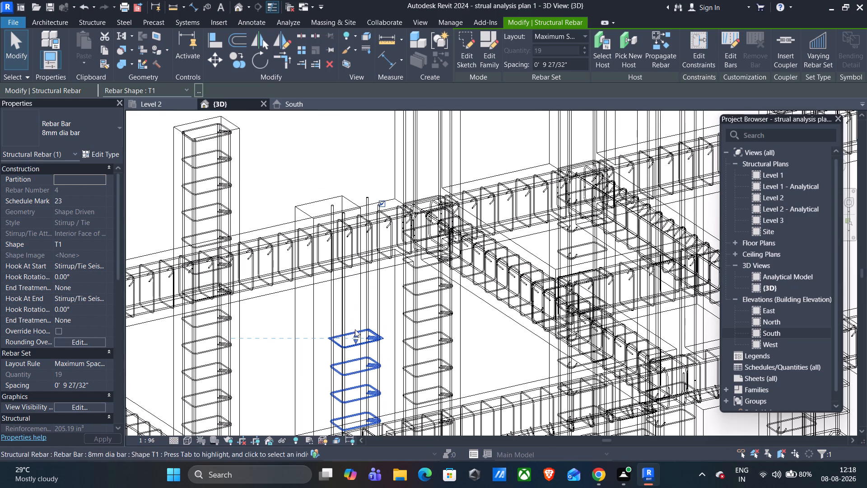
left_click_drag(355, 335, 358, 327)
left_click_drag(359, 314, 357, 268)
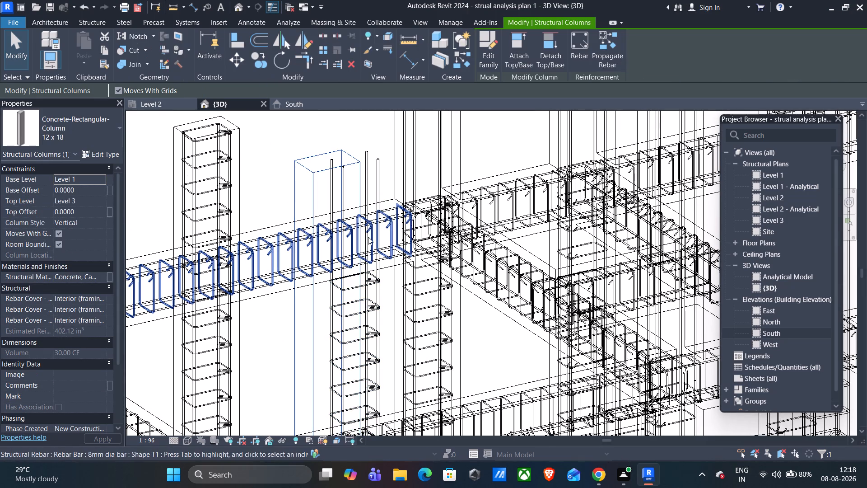
Check the selected 12 x 18 column's alignment with its stirrups and the adjoining beams from several angles.
scroll(353, 275, "up", 3)
scroll(355, 266, "down", 7)
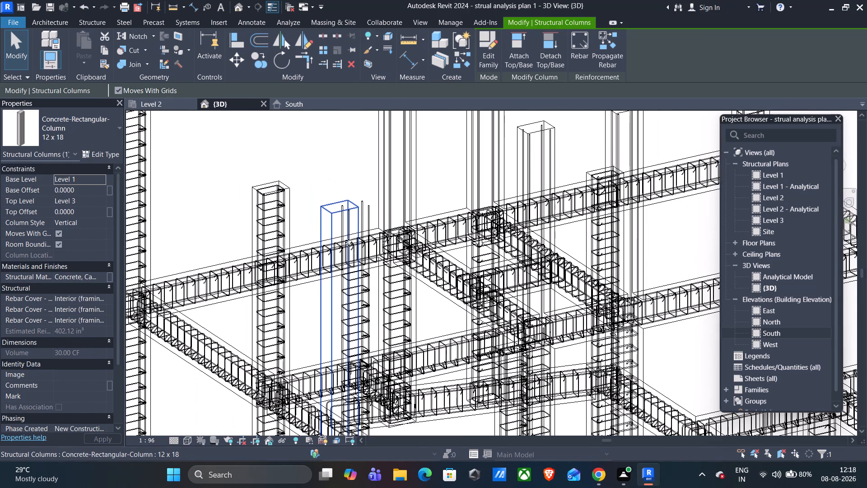
middle_click_drag(352, 169, 359, 216, "shift")
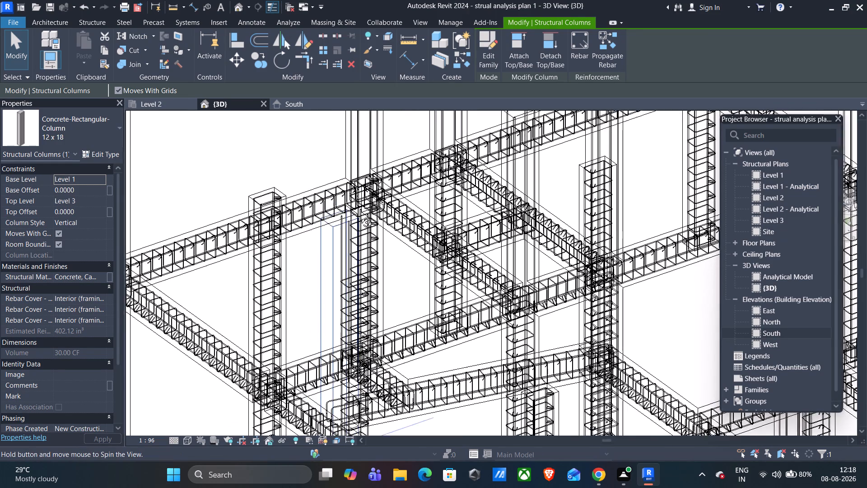
middle_click_drag(359, 216, 337, 247, "shift")
scroll(448, 348, "down", 1)
middle_click_drag(449, 349, 409, 349, "shift")
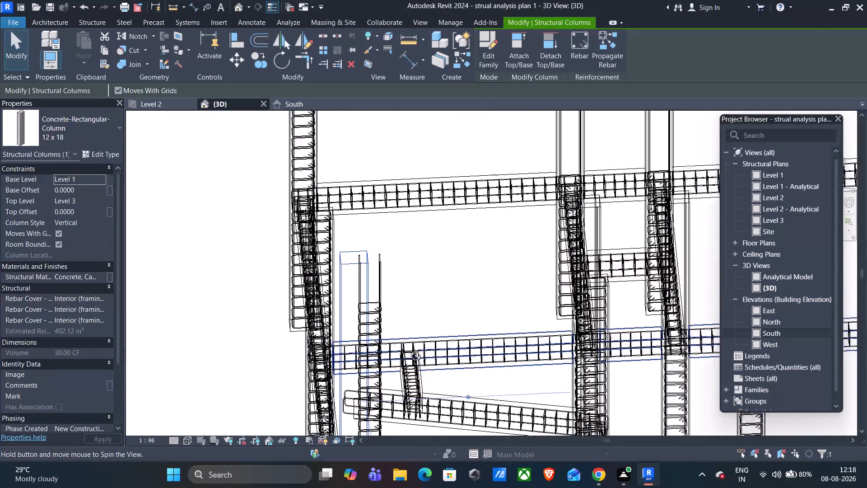
middle_click_drag(409, 349, 405, 356, "shift")
Undo the recent stretches of the inner column's 8 mm stirrup set one after another.
key("ctrl+z")
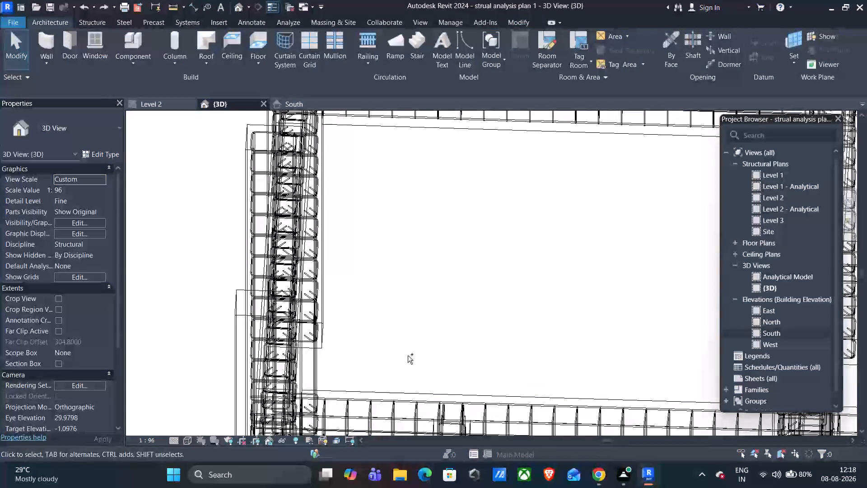
key("ctrl+z")
key("ctrl+z")
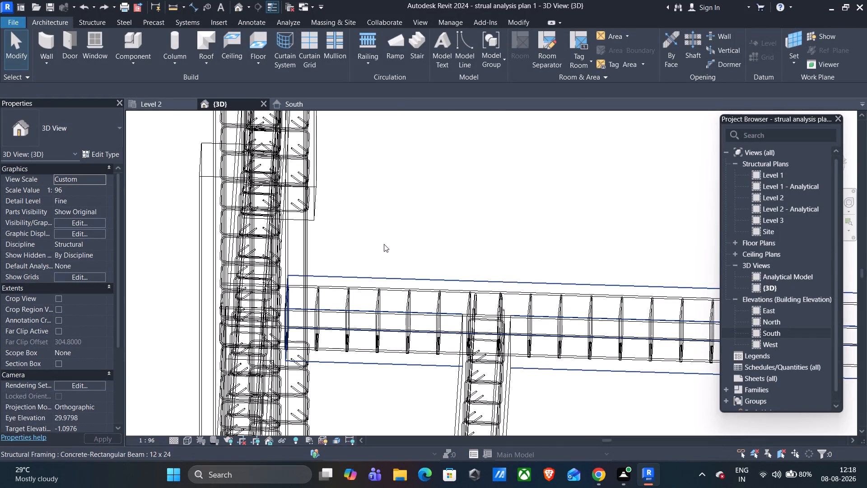
middle_click_drag(386, 245, 415, 244, "shift")
key("ctrl+z")
key("ctrl+z")
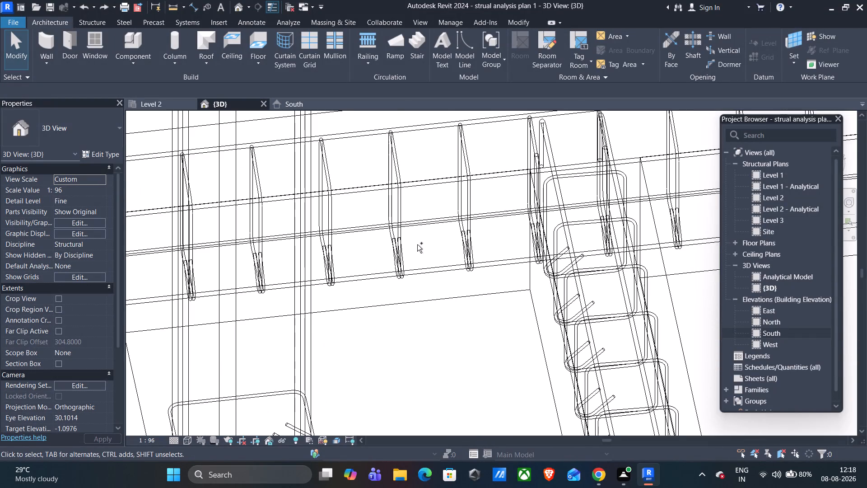
scroll(406, 295, "down", 12)
key("ctrl+z")
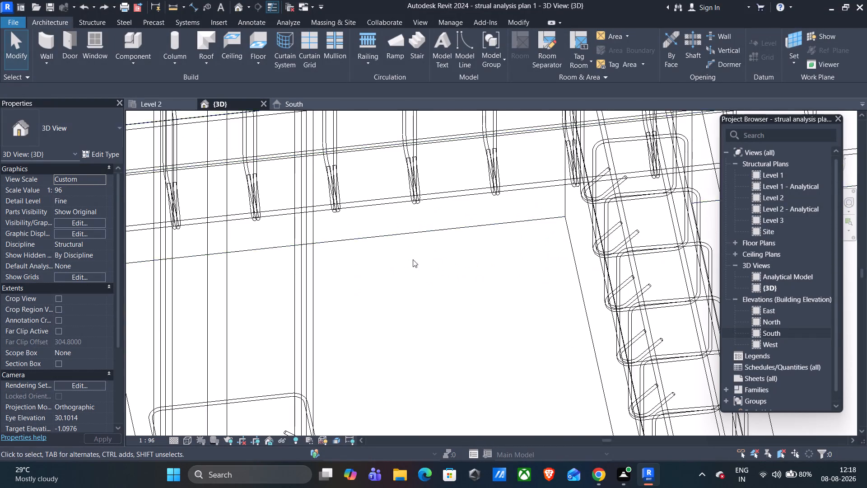
scroll(412, 261, "down", 12)
key("ctrl+z")
scroll(410, 280, "down", 13)
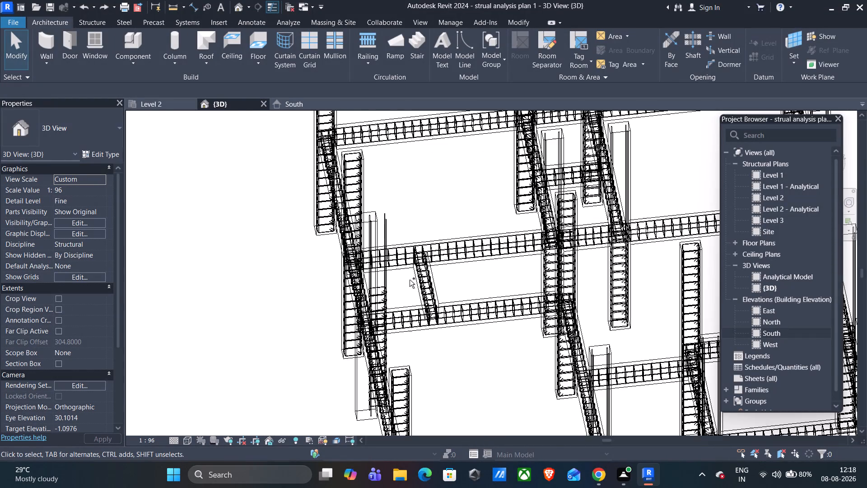
key("ctrl+z")
scroll(410, 280, "down", 16)
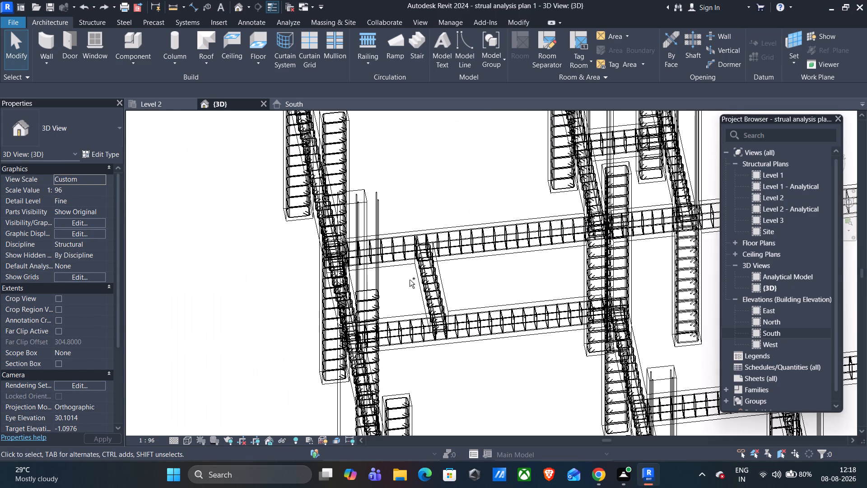
key("ctrl+z")
scroll(407, 279, "down", 12)
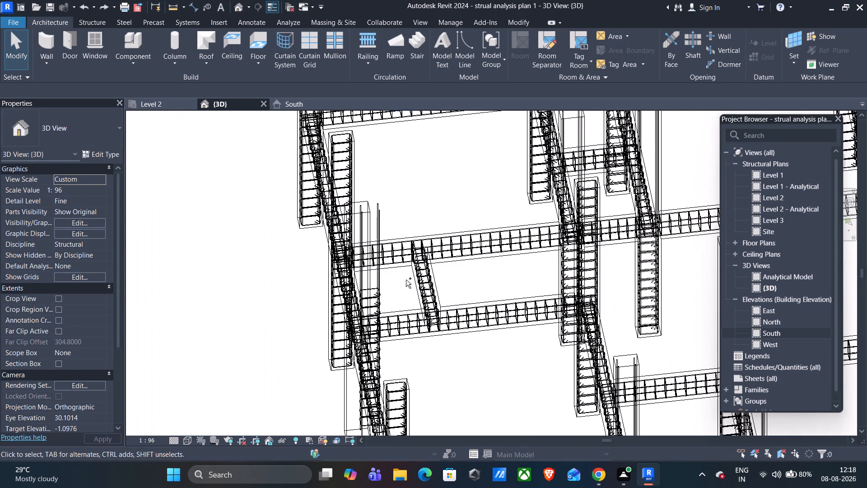
key("ctrl+z")
key("ctrl+z")
scroll(406, 280, "down", 8)
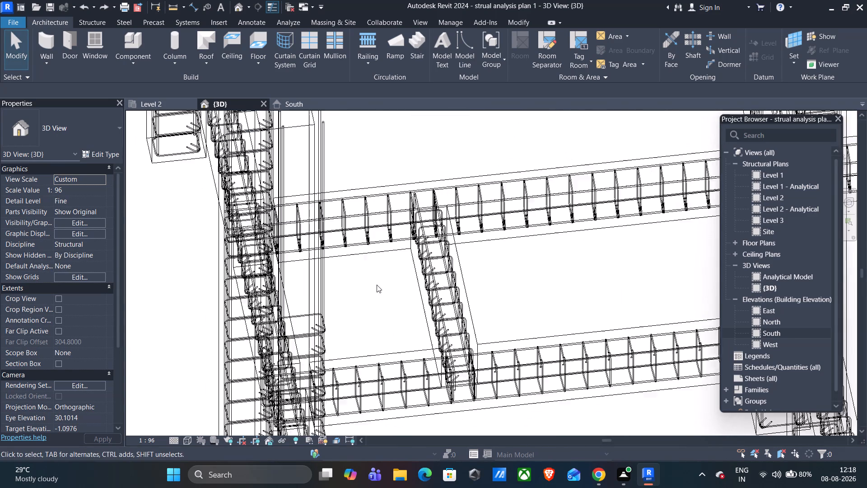
scroll(377, 285, "down", 1)
key("ctrl+z")
scroll(377, 285, "down", 11)
key("ctrl+z")
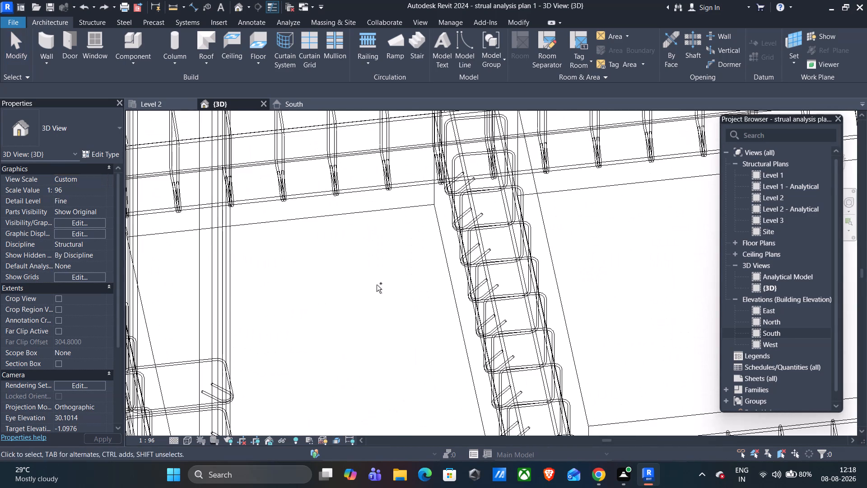
scroll(377, 285, "down", 11)
key("ctrl+z")
scroll(376, 286, "down", 9, "ctrl")
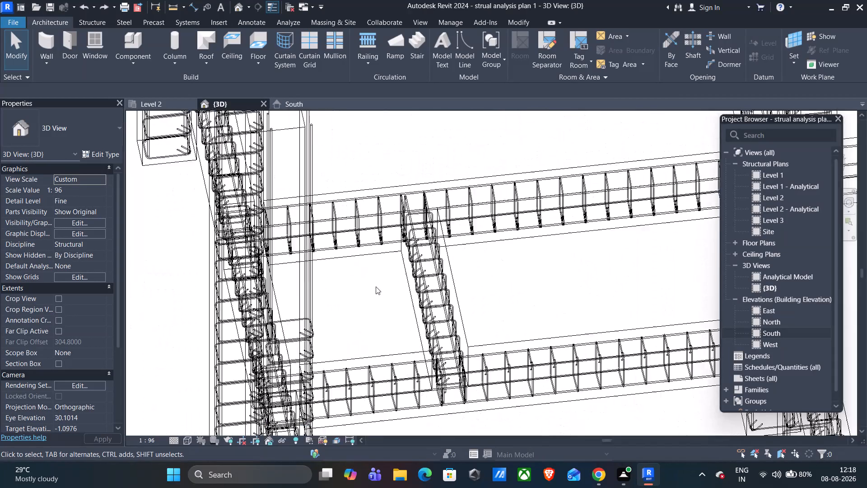
scroll(376, 286, "down", 2, "ctrl")
key("ctrl+z")
key("ctrl+z")
key("ctrl+z")
key("ctrl+z")
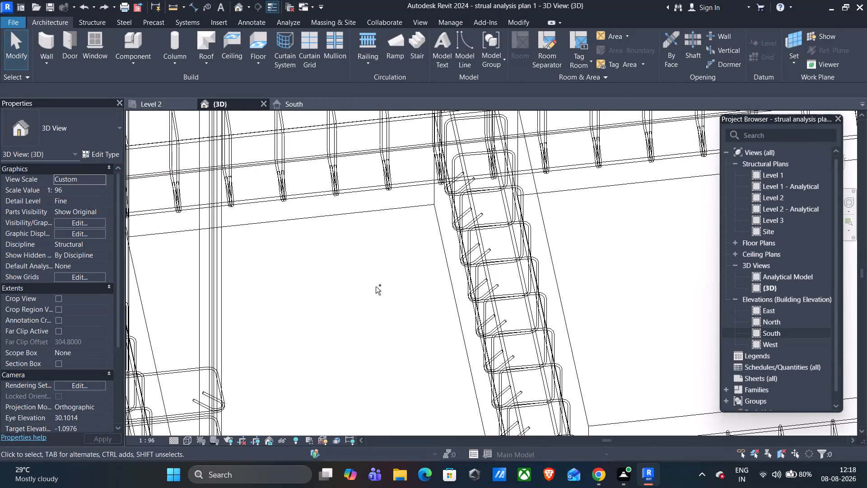
key("ctrl+z")
scroll(376, 286, "down", 10)
key("ctrl+z")
scroll(372, 288, "down", 7)
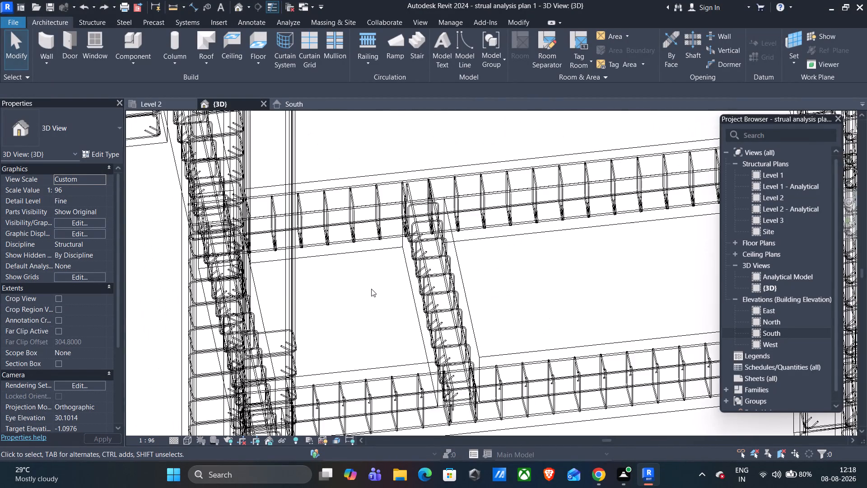
scroll(371, 289, "down", 4)
key("ctrl+z")
key("ctrl+z")
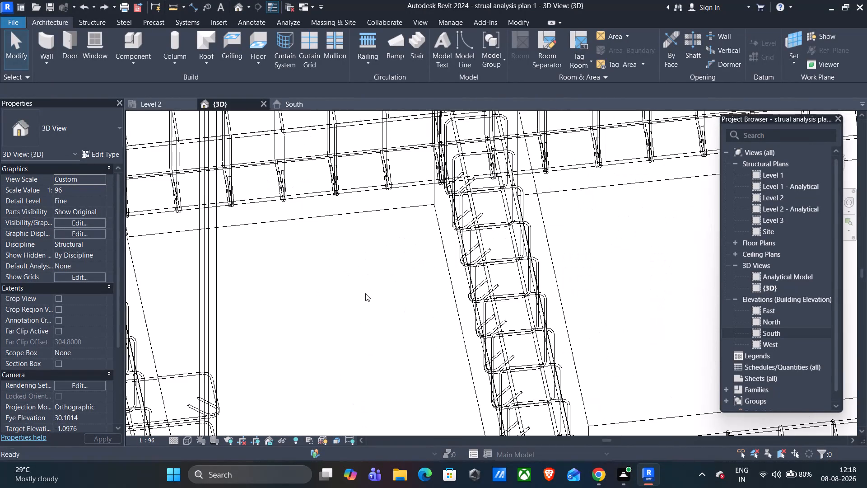
key("ctrl+z")
key("ctrl+z")
key("ctrl+z")
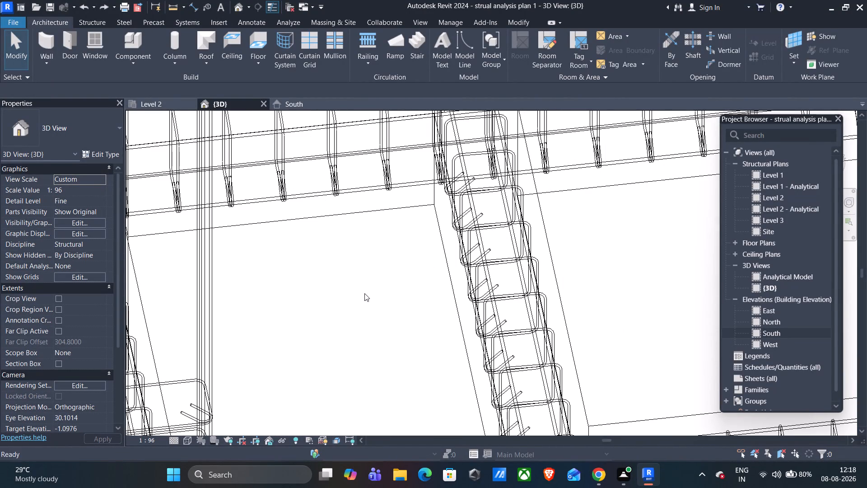
key("ctrl+z")
key("ctrl+z")
scroll(364, 293, "down", 4, "ctrl")
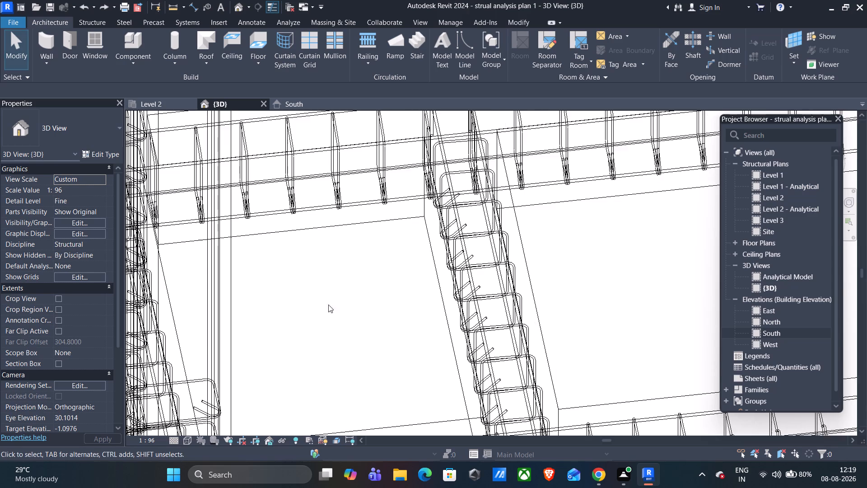
Undo the remaining recent stirrup edits around the inner columns, checking the column reinforcement from a lower viewing angle.
scroll(328, 305, "down", 3, "ctrl")
middle_click_drag(375, 374, 366, 328)
middle_click_drag(370, 317, 372, 313, "shift")
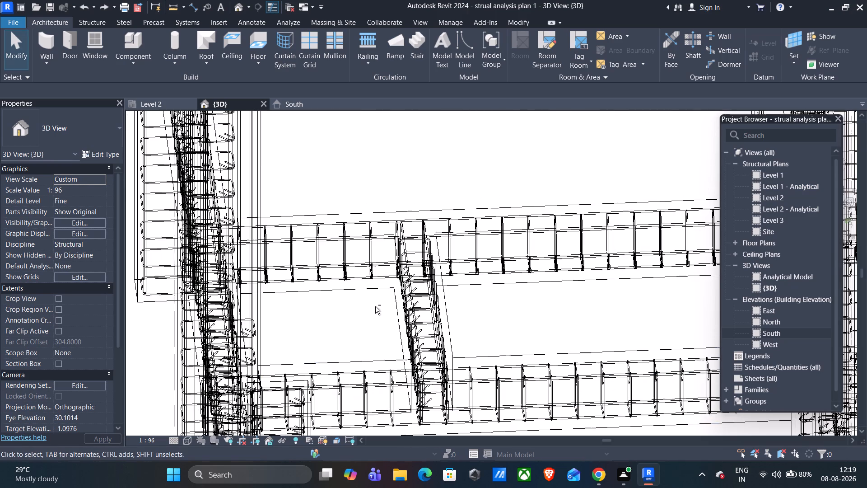
key("ctrl+z")
scroll(355, 315, "down", 5)
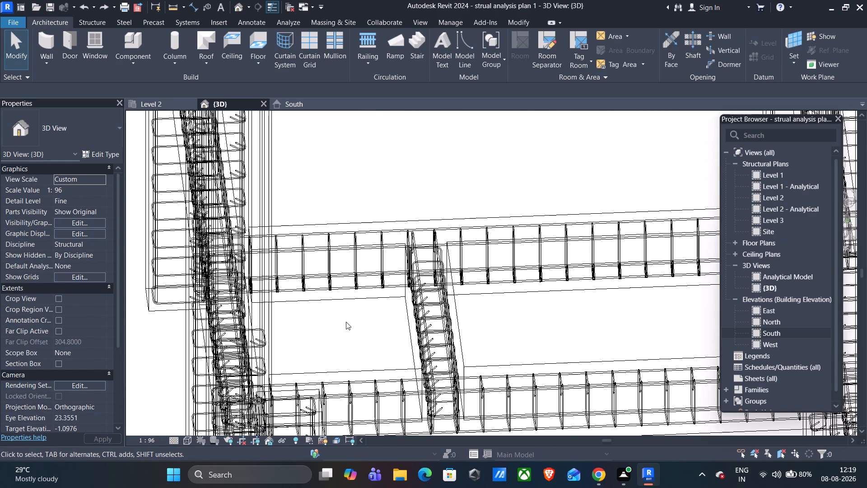
scroll(348, 322, "down", 3)
middle_click_drag(352, 337, 486, 407)
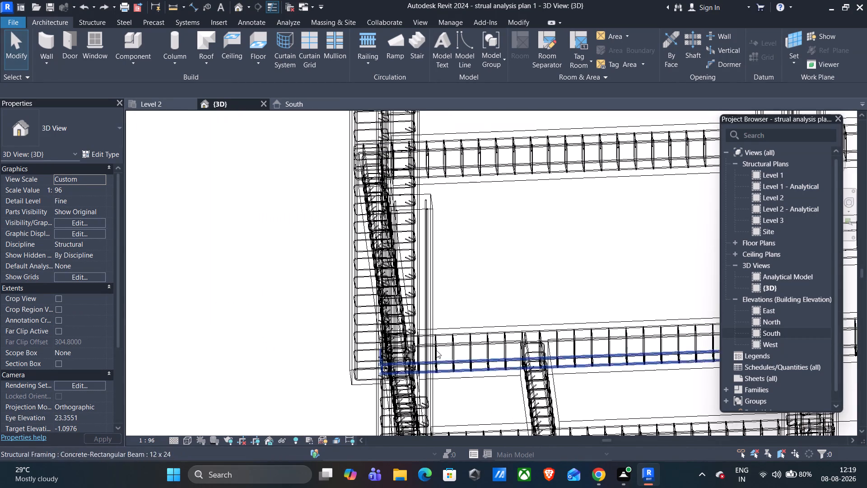
middle_click_drag(460, 287, 474, 292, "shift")
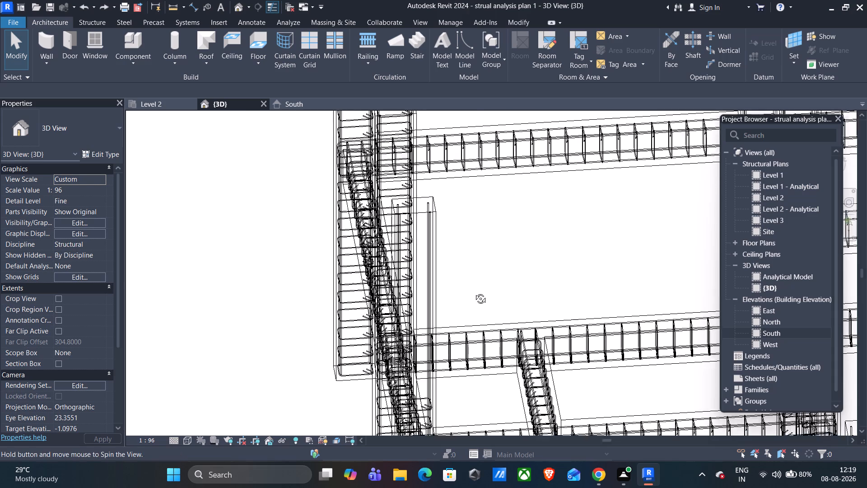
middle_click_drag(474, 292, 485, 292, "shift")
middle_click(485, 292, "shift")
middle_click(486, 292, "shift")
middle_click_drag(476, 378, 479, 316)
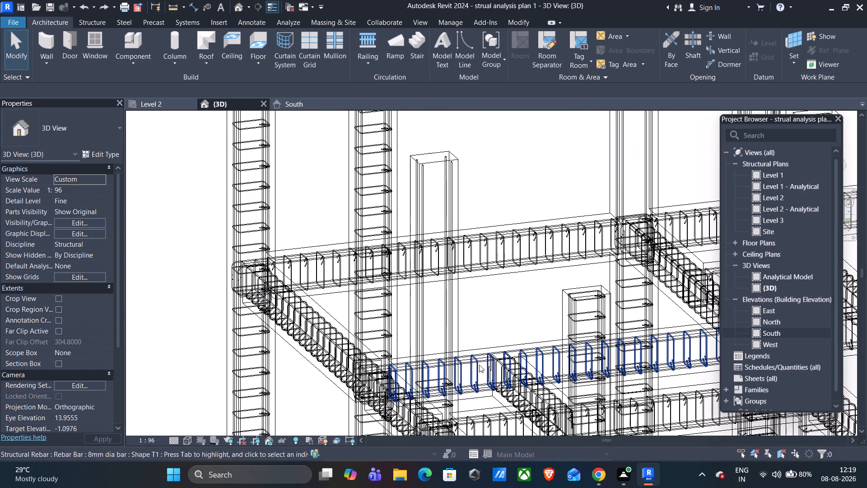
key("ctrl+z")
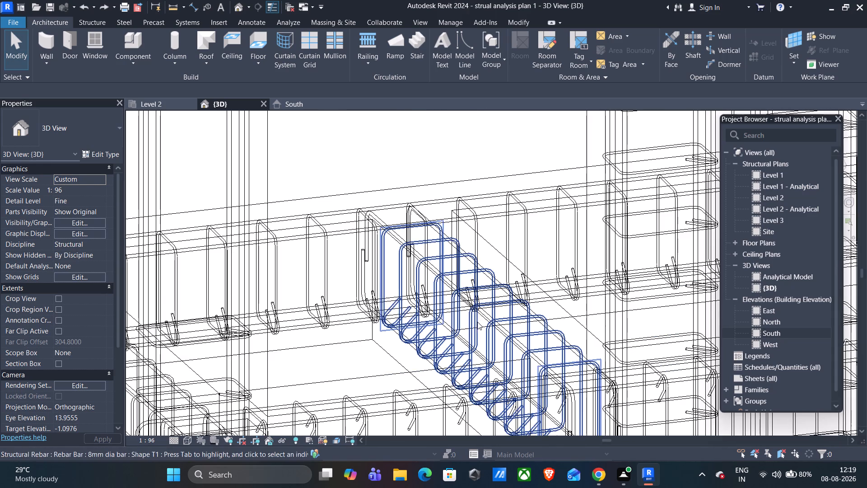
scroll(464, 326, "down", 9)
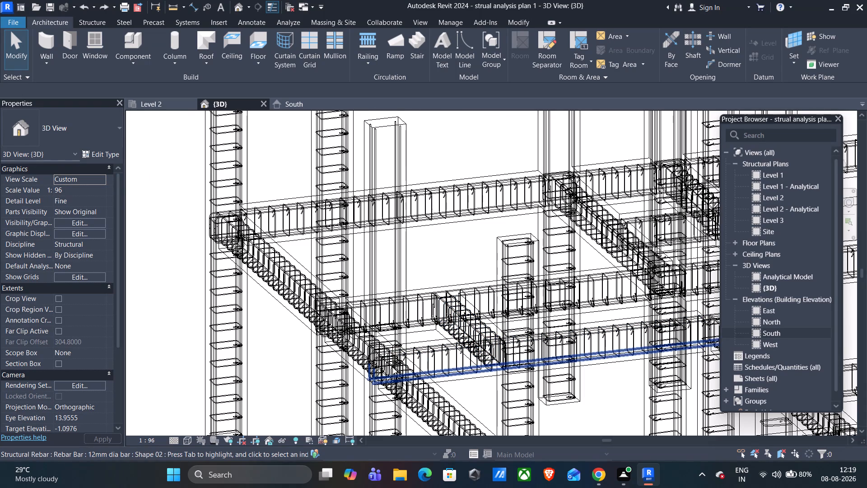
key("ctrl+z")
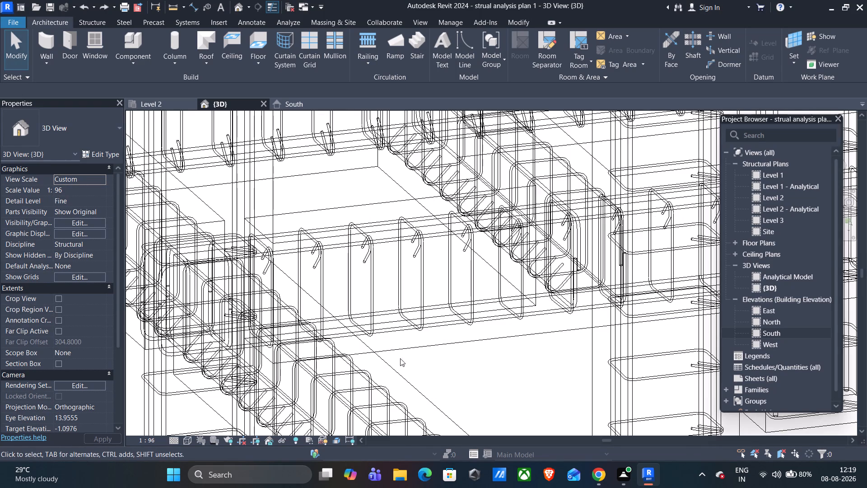
scroll(405, 360, "down", 10)
key("ctrl+z")
Select the 8 mm stirrup set in the taller, partly filled column beside the corner column and stretch it upward to 25 stirrups.
scroll(352, 357, "down", 4)
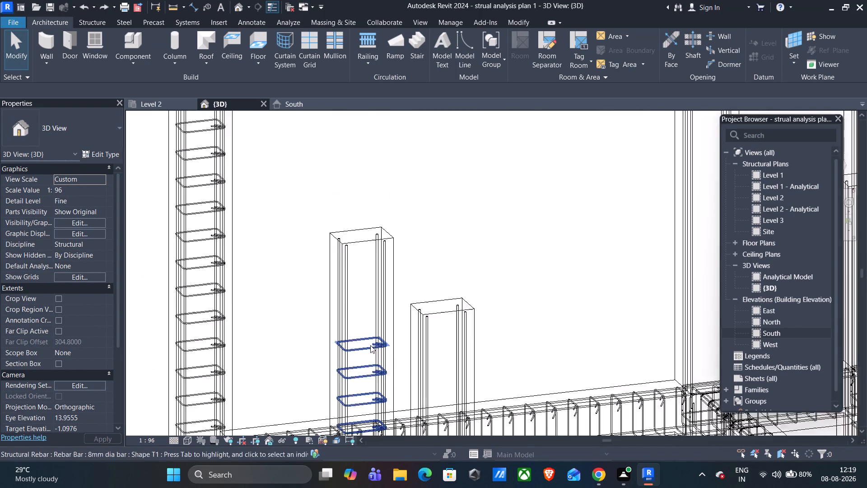
scroll(370, 345, "down", 1)
middle_click_drag(467, 338, 490, 277)
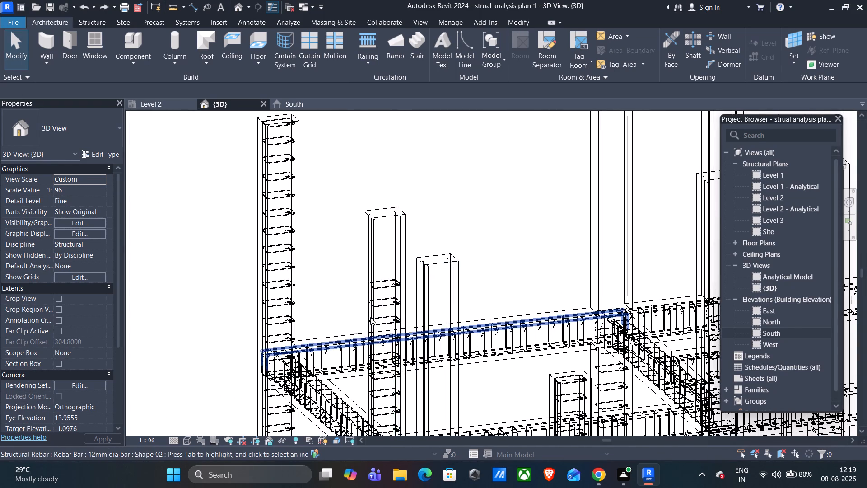
left_click(387, 287)
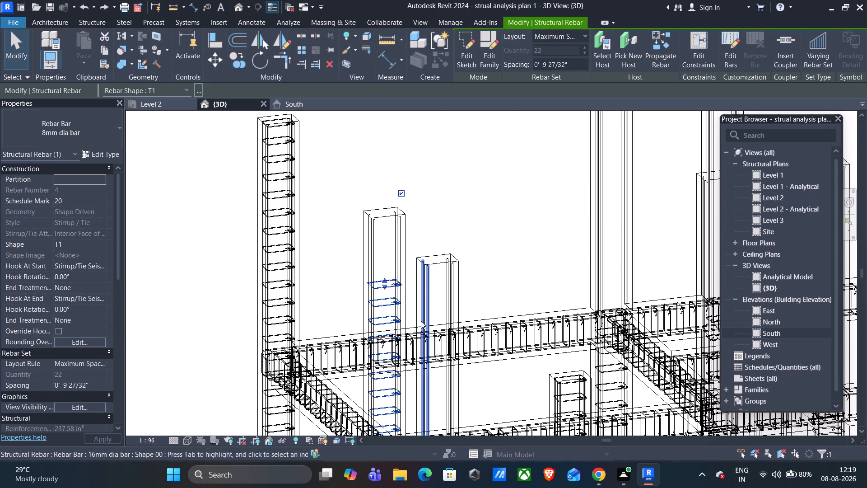
scroll(406, 286, "up", 6)
left_click_drag(360, 284, 357, 260)
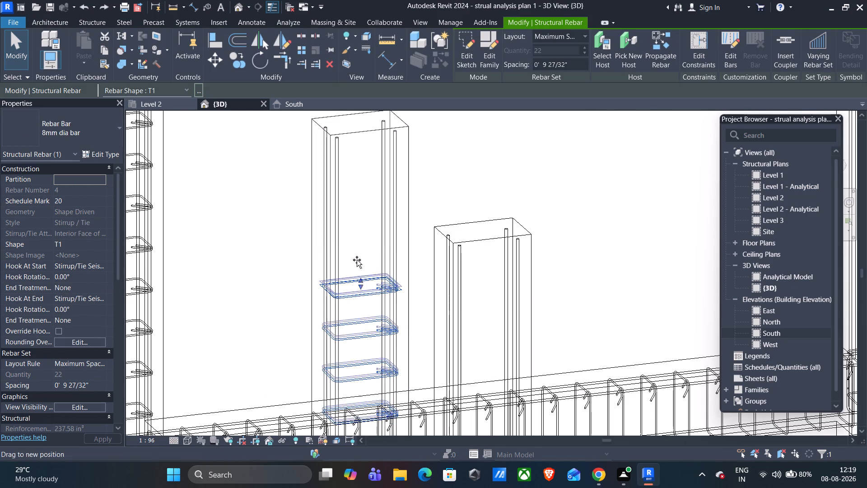
left_click_drag(357, 260, 368, 234)
middle_click_drag(375, 263, 383, 379)
scroll(383, 379, "up", 1)
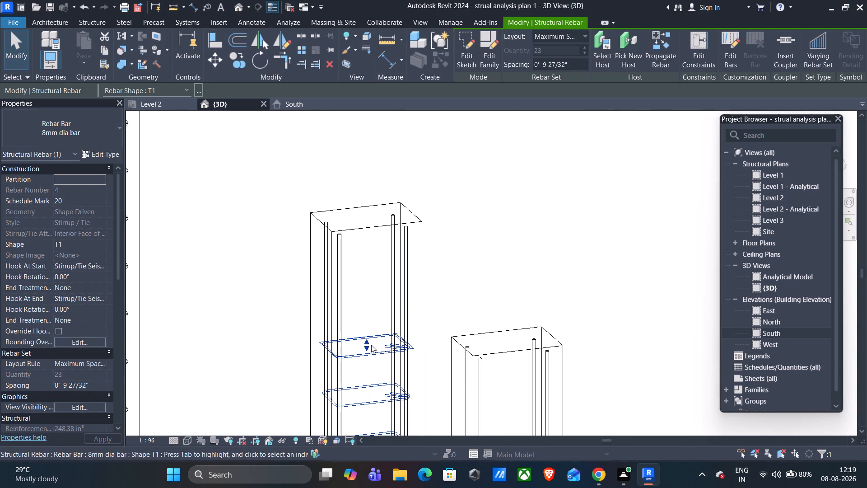
left_click_drag(367, 341, 388, 270)
Stretch the same 8 mm stirrup set to the top of the column's vertical bars, to 26 stirrups, and fine-adjust its upper end.
middle_click_drag(407, 298, 417, 333)
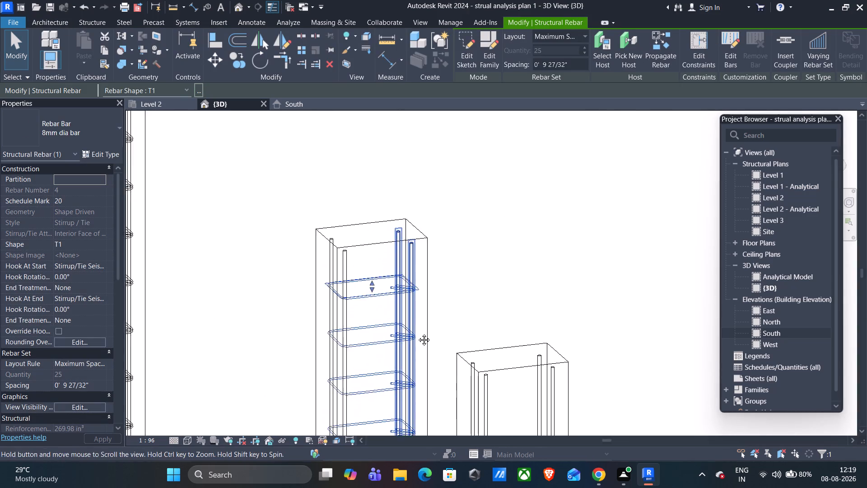
middle_click_drag(417, 333, 427, 366)
scroll(406, 340, "up", 9)
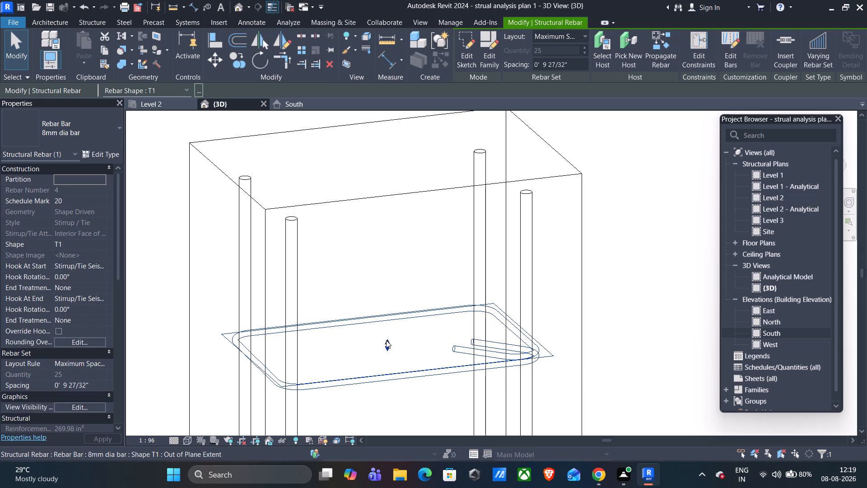
left_click_drag(386, 341, 382, 196)
middle_click_drag(367, 284, 378, 286, "shift")
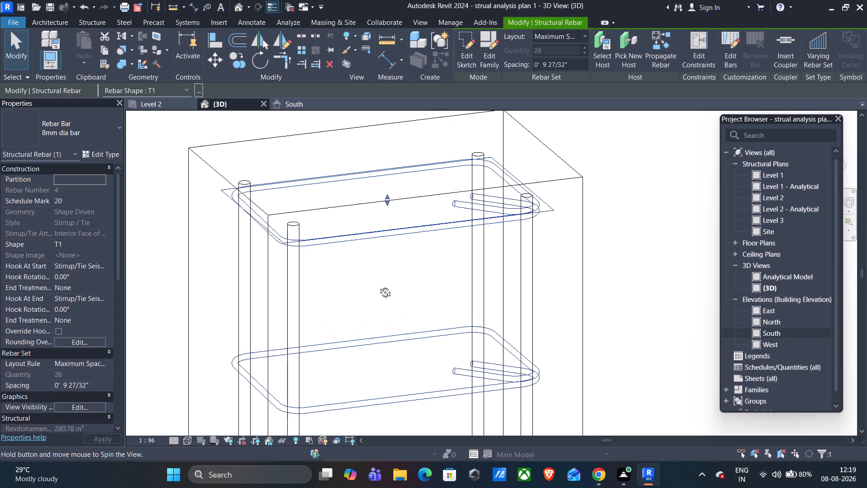
middle_click_drag(378, 286, 423, 277, "shift")
middle_click_drag(422, 279, 420, 265, "shift")
scroll(419, 253, "down", 3)
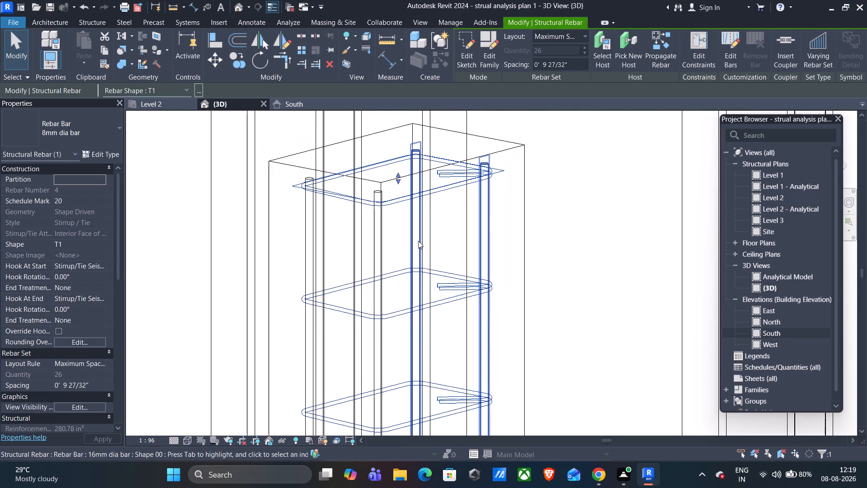
scroll(412, 232, "down", 1)
left_click(401, 182)
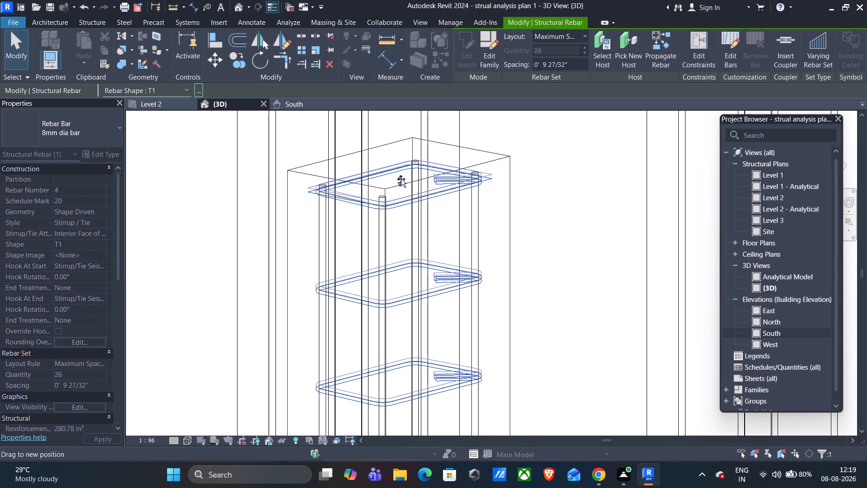
scroll(415, 261, "down", 3)
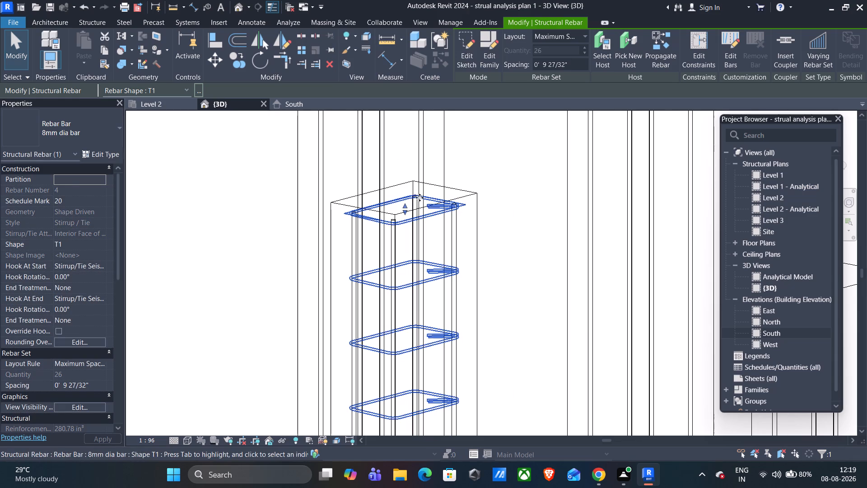
scroll(526, 237, "down", 4)
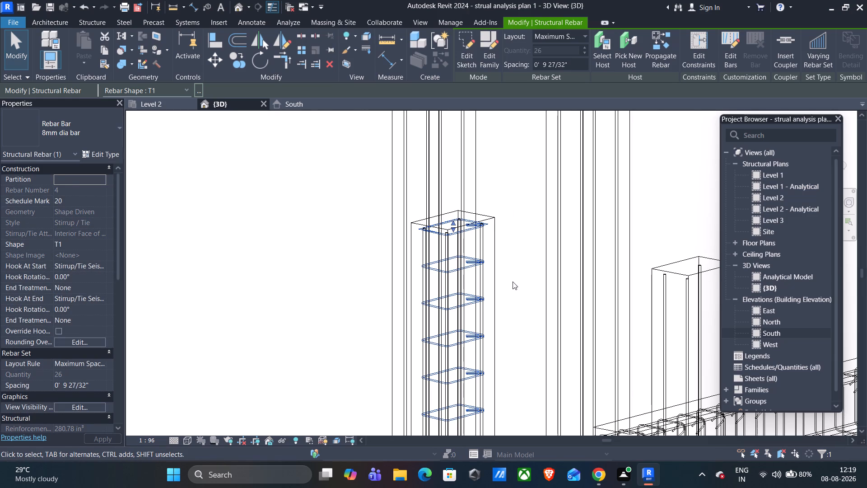
Select the 8 mm stirrup set in the third column along the edge beam from the filled corner column and stretch it to 15 stirrups.
key("Escape")
scroll(507, 262, "down", 3)
scroll(537, 335, "down", 4)
middle_click_drag(521, 328, 495, 235)
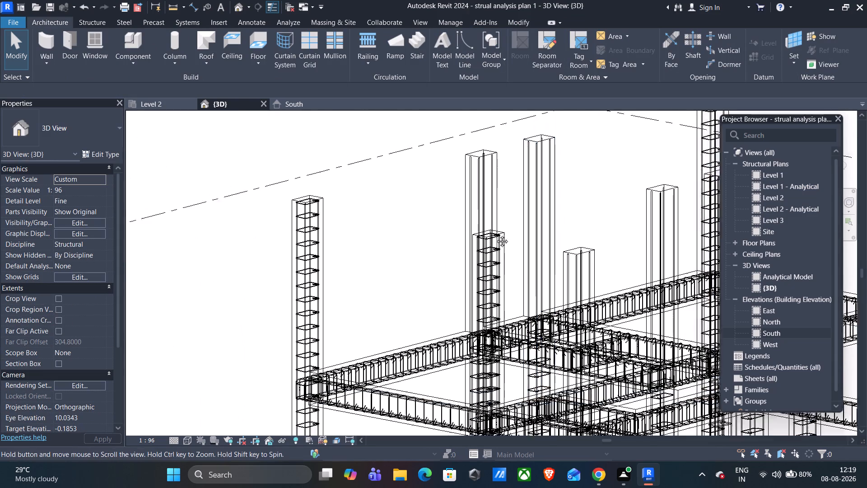
middle_click_drag(495, 235, 490, 218)
scroll(550, 359, "up", 10)
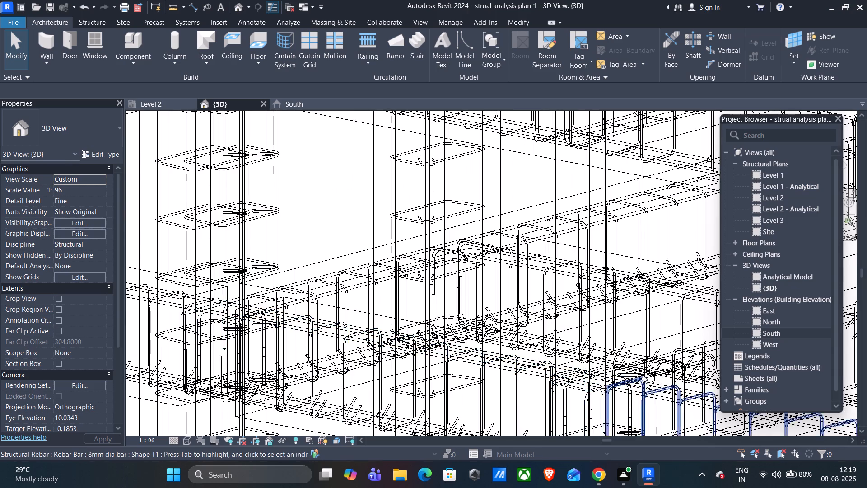
scroll(621, 360, "down", 9)
middle_click_drag(613, 377, 538, 373, "shift")
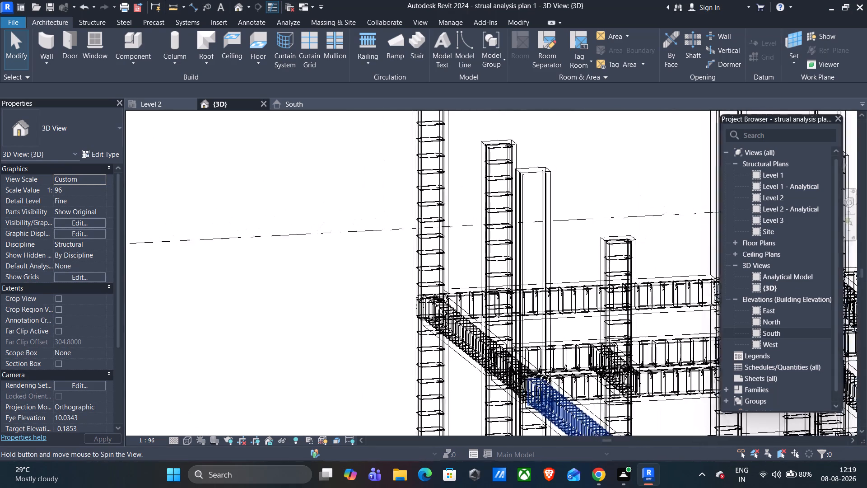
middle_click_drag(538, 373, 564, 397, "shift")
scroll(564, 397, "down", 1, "shift")
scroll(553, 397, "up", 10)
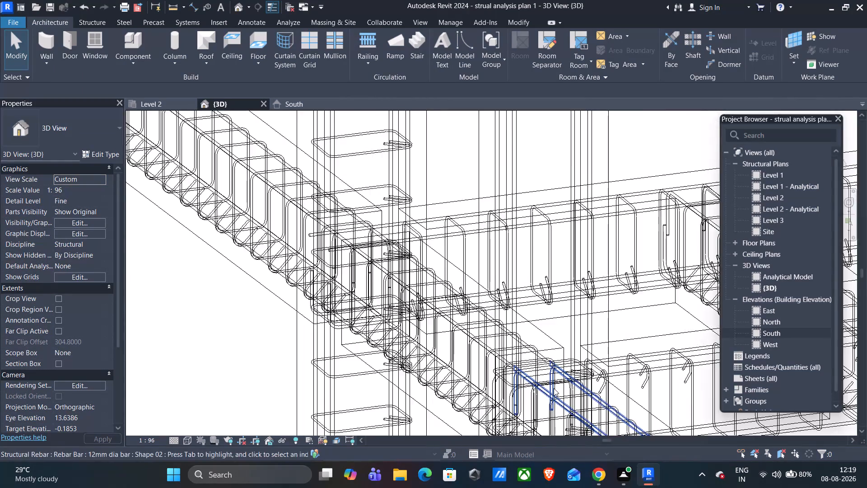
scroll(551, 382, "up", 4)
left_click(581, 336)
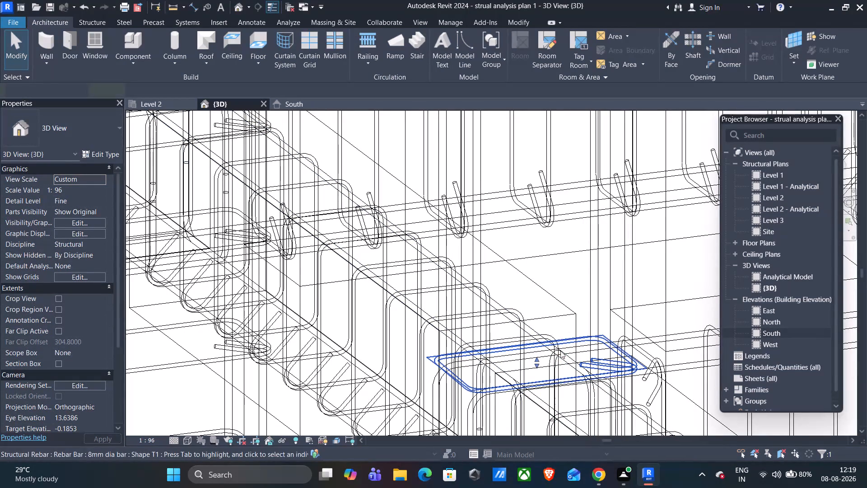
left_click_drag(536, 359, 536, 343)
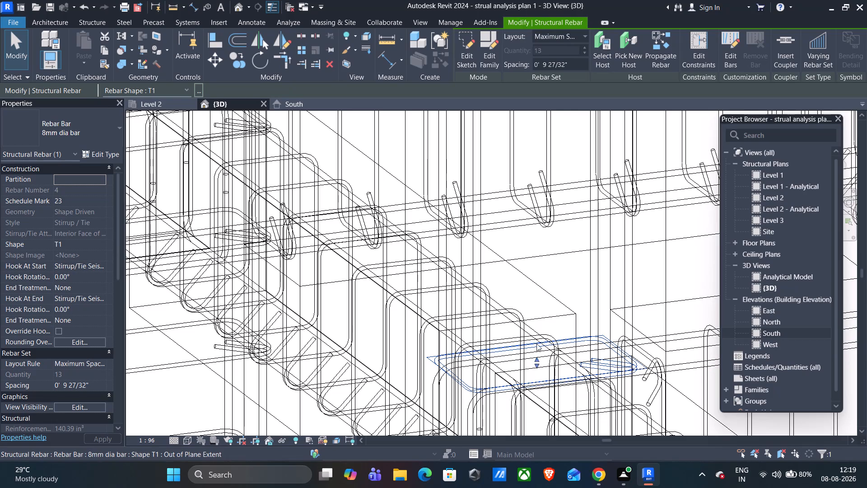
left_click_drag(536, 343, 539, 229)
Stretch the same column's 8 mm stirrup set further upward past the beam level to 20 stirrups.
middle_click_drag(550, 277, 563, 423)
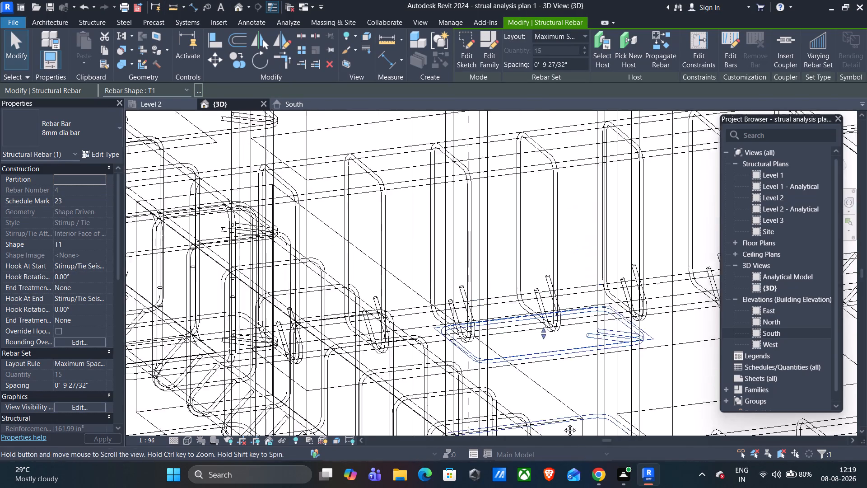
middle_click_drag(563, 423, 564, 440)
scroll(563, 425, "up", 1)
left_click_drag(548, 381, 562, 277)
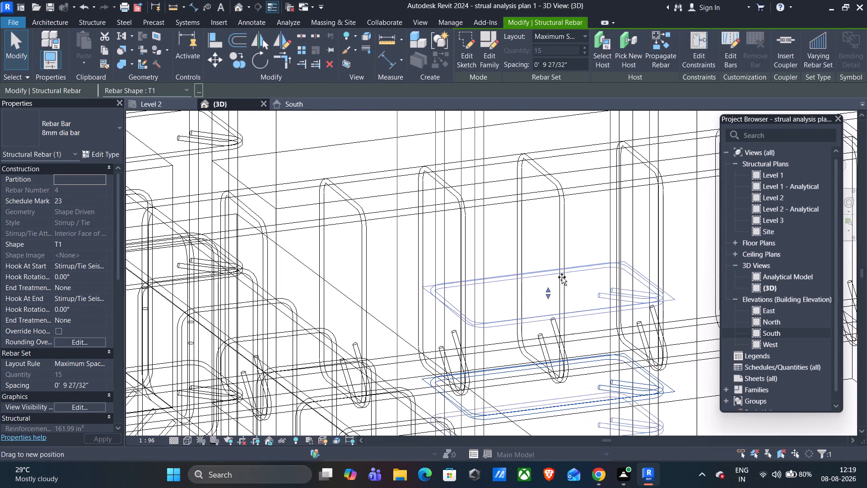
left_click_drag(562, 277, 575, 185)
scroll(572, 229, "down", 6)
middle_click_drag(573, 247, 548, 405)
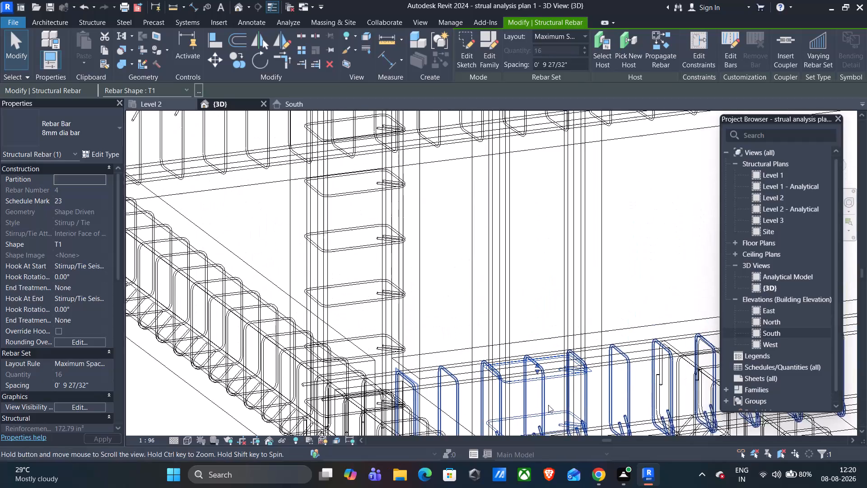
middle_click_drag(548, 405, 548, 404)
left_click_drag(536, 374, 539, 317)
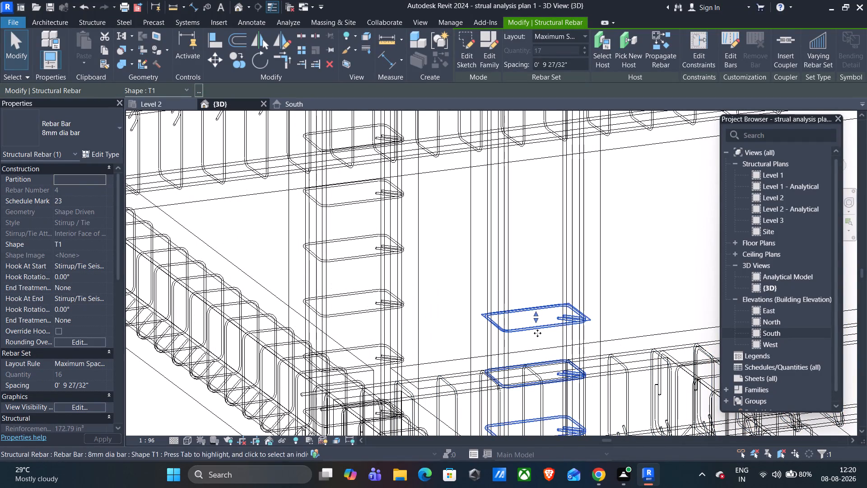
scroll(543, 351, "down", 4)
middle_click_drag(548, 335, 543, 415)
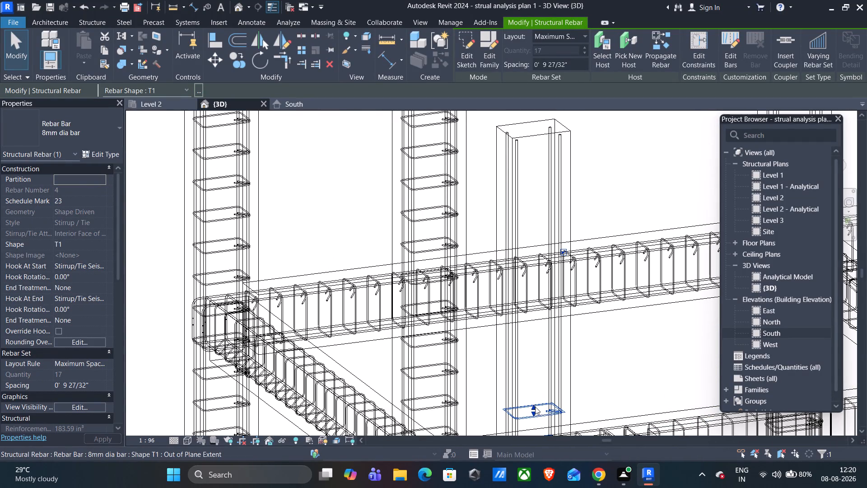
left_click_drag(535, 407, 533, 338)
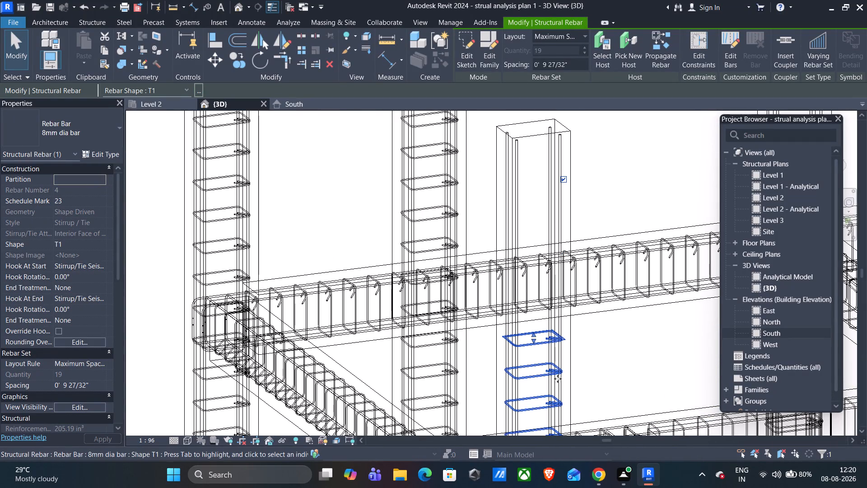
left_click_drag(532, 334, 532, 311)
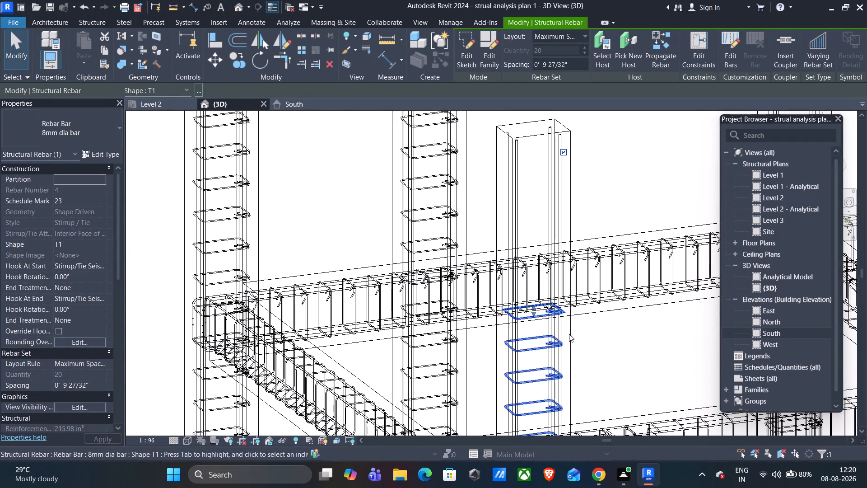
Stretch that 8 mm stirrup set to the top of the column's vertical bars, reaching 26 stirrups.
middle_click_drag(598, 360, 582, 419)
scroll(582, 419, "up", 1)
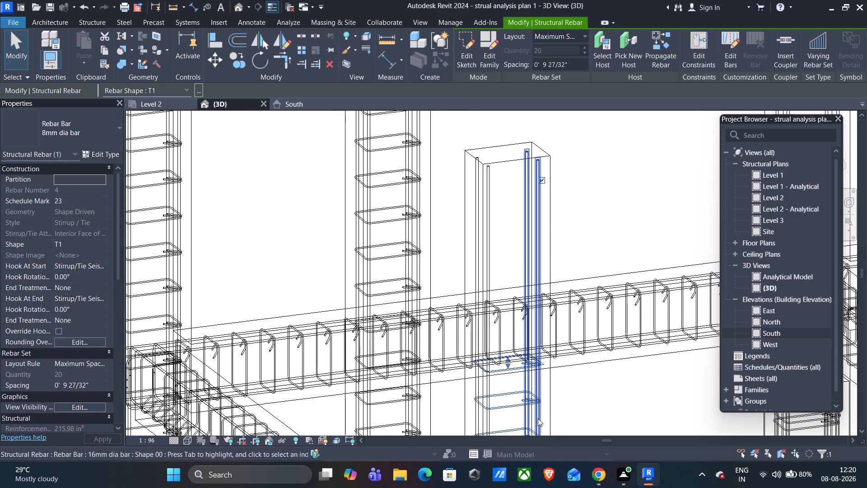
left_click(508, 358)
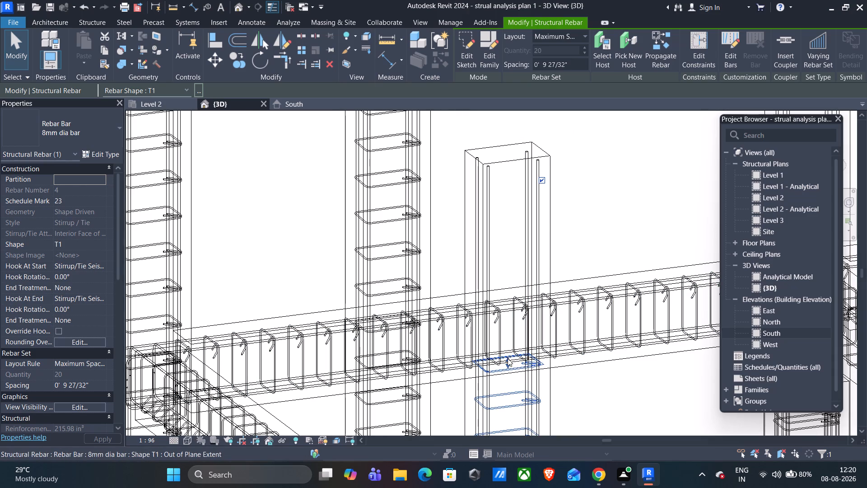
left_click_drag(508, 358, 508, 195)
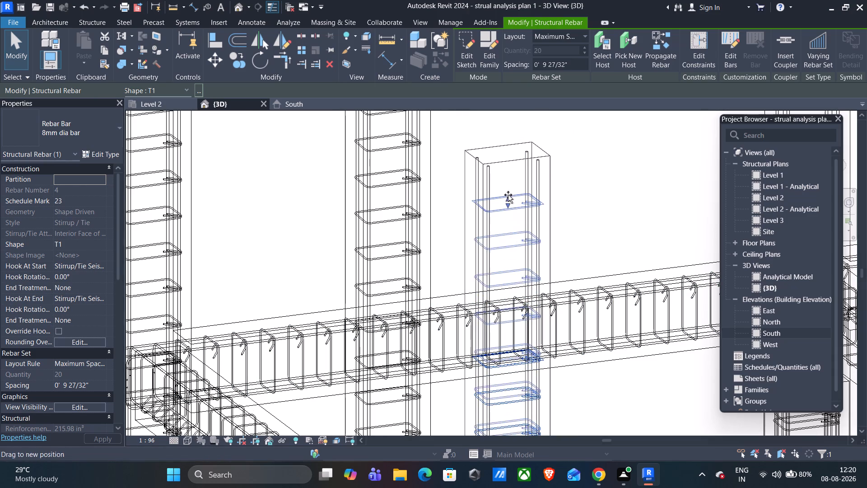
left_click_drag(508, 195, 509, 163)
scroll(586, 204, "down", 6)
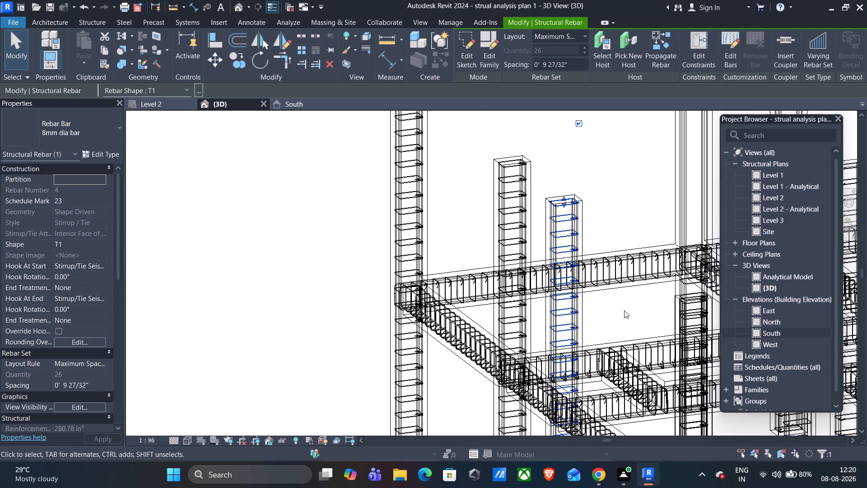
key("Escape")
Select the 8 mm stirrup set in the column where the inner cross beam meets the edge beam and stretch it to 15 stirrups.
scroll(625, 310, "down", 1)
middle_click_drag(621, 305, 607, 295, "shift")
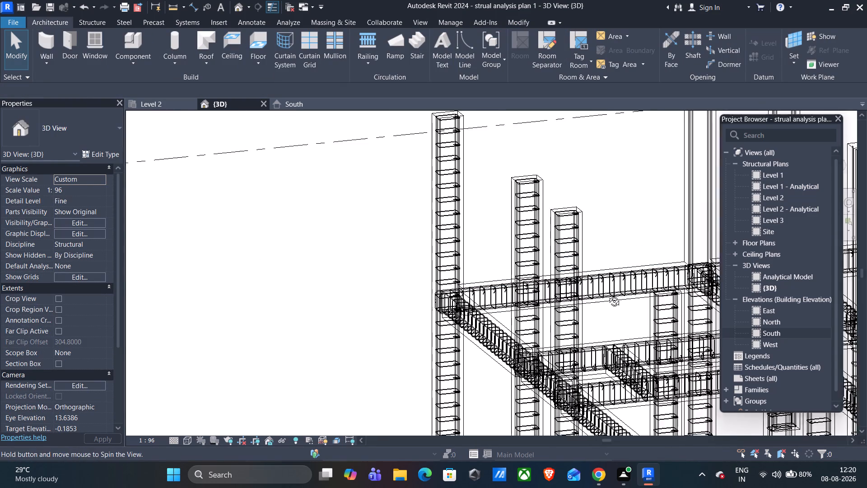
middle_click_drag(607, 295, 590, 286, "shift")
middle_click_drag(659, 425, 693, 411, "shift")
scroll(481, 355, "down", 1)
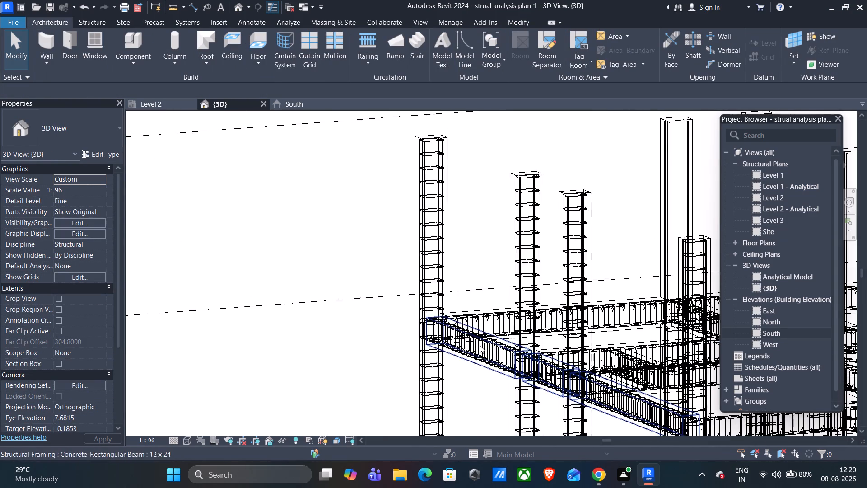
scroll(480, 345, "down", 6)
middle_click_drag(619, 414, 597, 427)
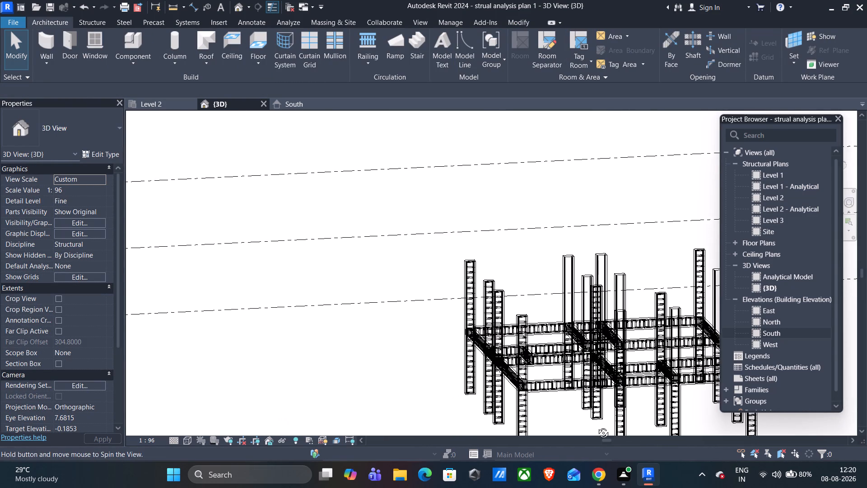
middle_click_drag(637, 412, 581, 415, "shift")
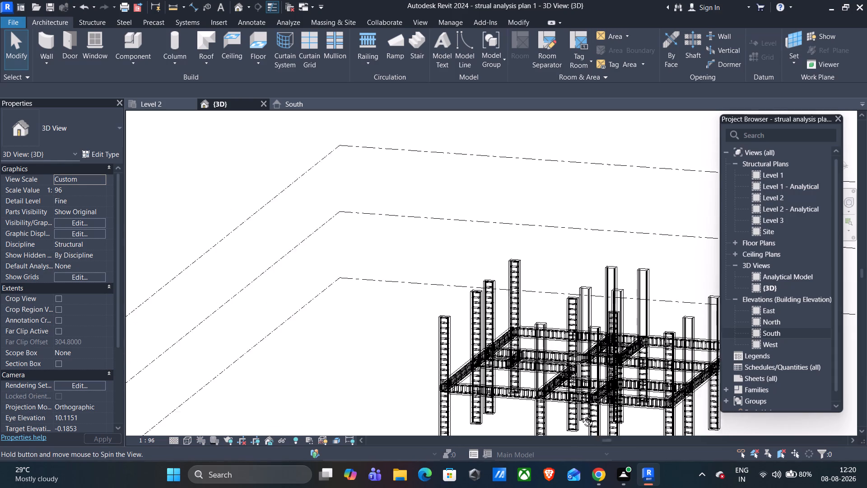
middle_click_drag(581, 415, 578, 415, "shift")
middle_click(578, 415, "shift")
scroll(550, 403, "up", 8)
scroll(487, 392, "up", 2)
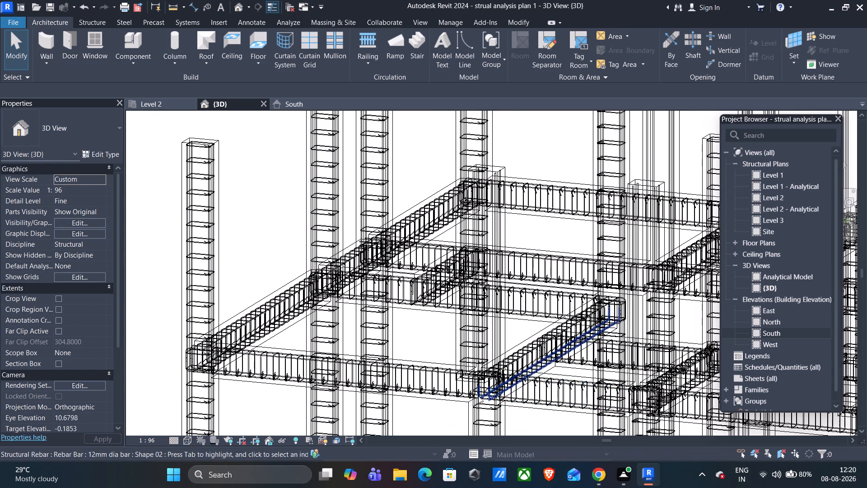
scroll(478, 396, "up", 3)
left_click(489, 414)
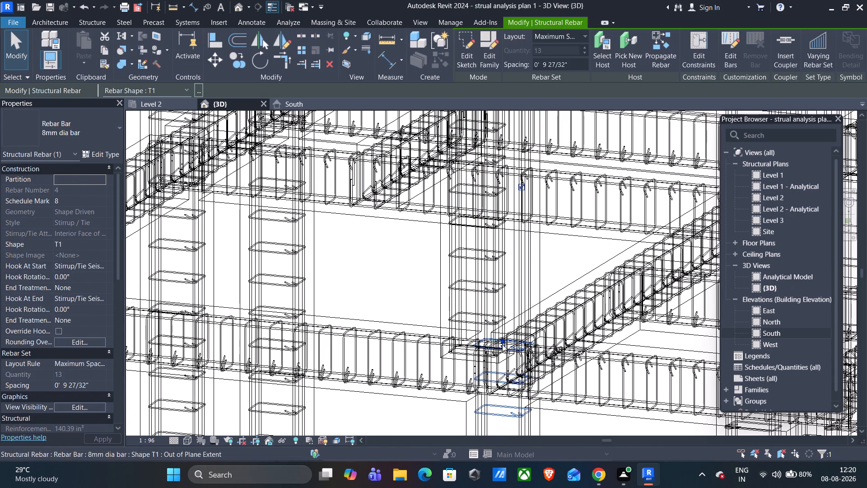
scroll(502, 340, "up", 11)
left_click_drag(509, 357, 508, 343)
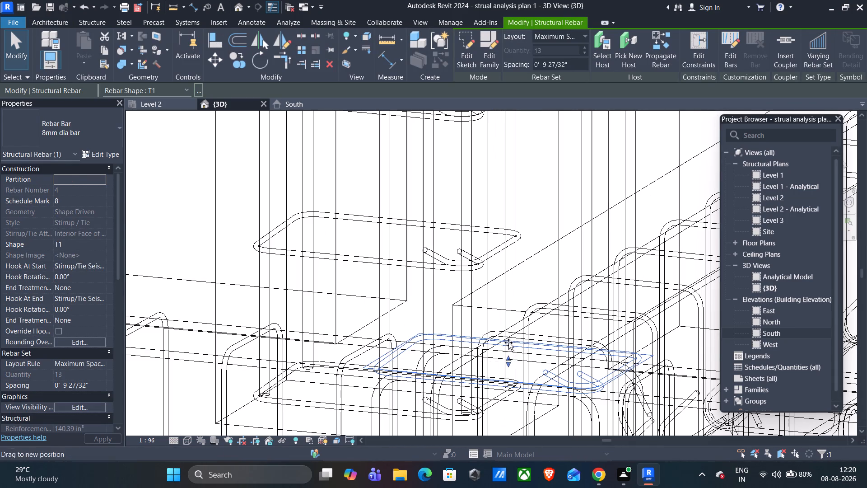
left_click_drag(508, 343, 519, 183)
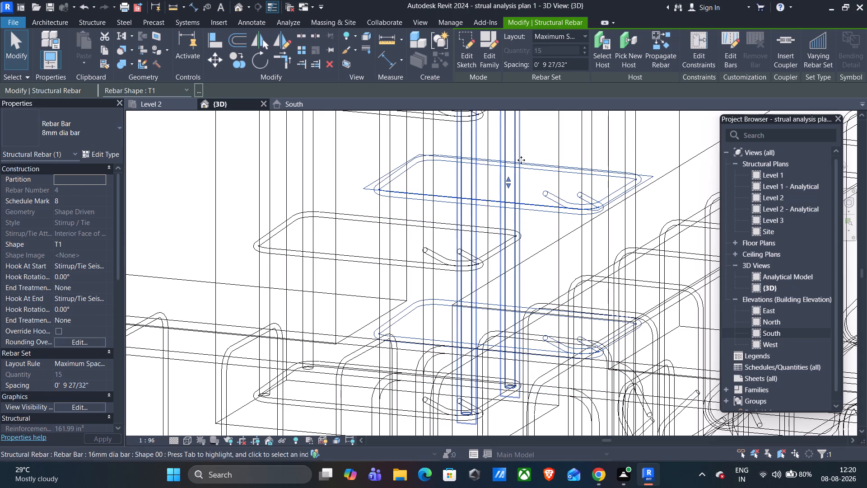
Stretch the same 8 mm stirrup set further up this column to 19 stirrups.
scroll(521, 160, "down", 6)
scroll(528, 209, "down", 2)
middle_click_drag(530, 218, 514, 338)
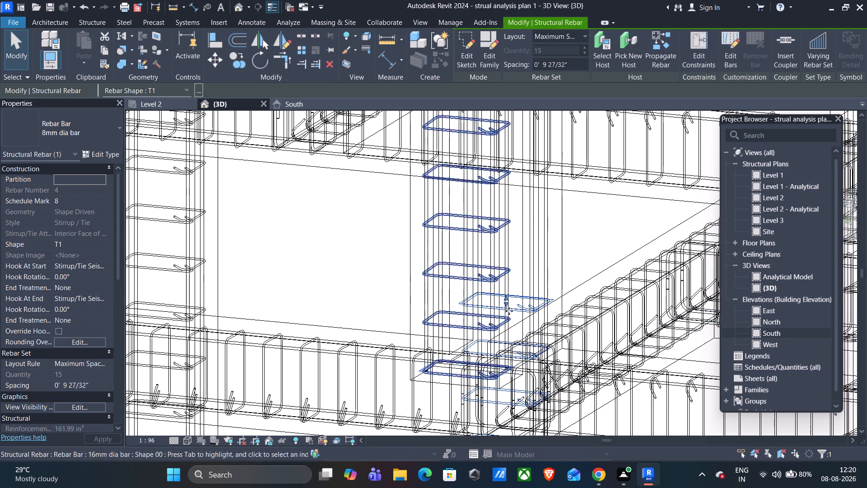
left_click_drag(507, 298, 507, 225)
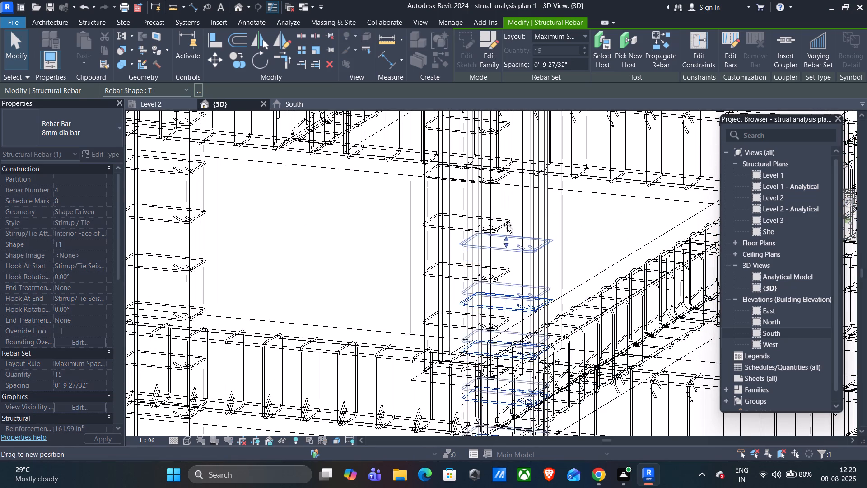
left_click_drag(507, 225, 515, 174)
middle_click_drag(511, 198, 492, 387)
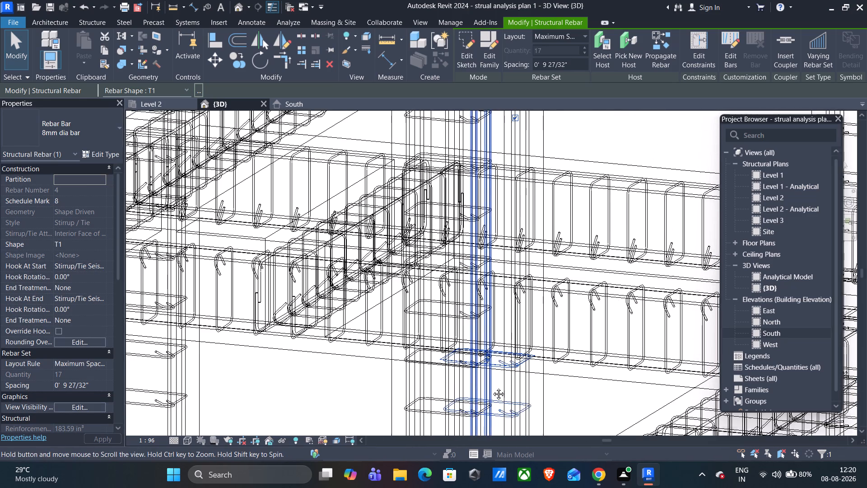
left_click_drag(488, 358, 490, 280)
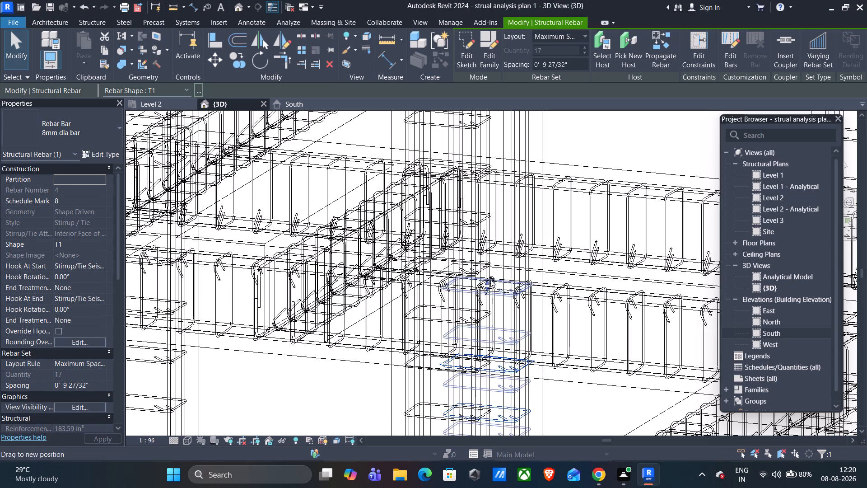
left_click_drag(490, 280, 499, 239)
Stretch this column's 8 mm stirrup set further upward to 21 stirrups.
middle_click_drag(499, 272, 485, 427)
scroll(486, 424, "up", 1)
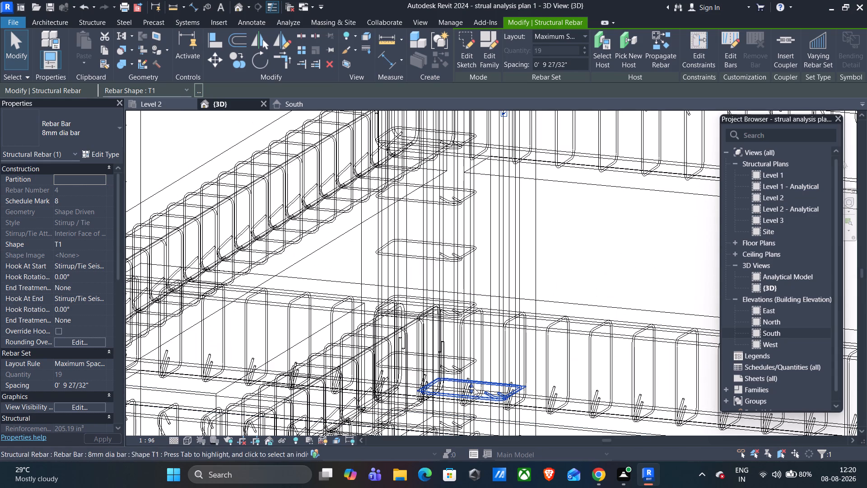
left_click_drag(471, 382, 471, 323)
left_click_drag(472, 306, 476, 285)
left_click(480, 278)
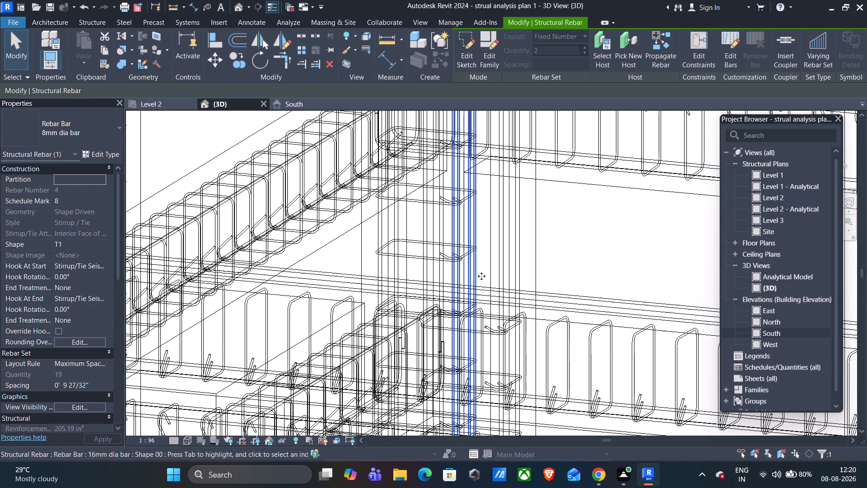
left_click(483, 332)
left_click_drag(471, 318, 470, 308)
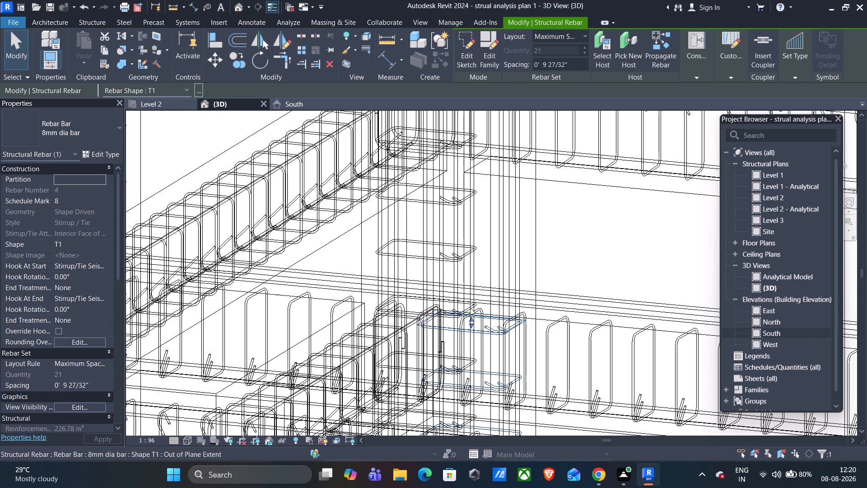
left_click_drag(470, 308, 481, 278)
Stretch the selected 8 mm stirrup set up to the top of this column's vertical bars.
middle_click_drag(565, 268, 546, 392)
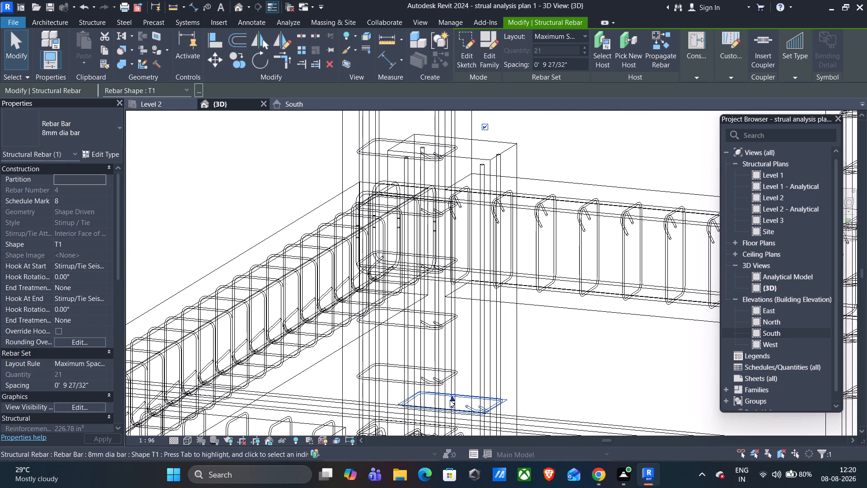
left_click_drag(452, 400, 456, 324)
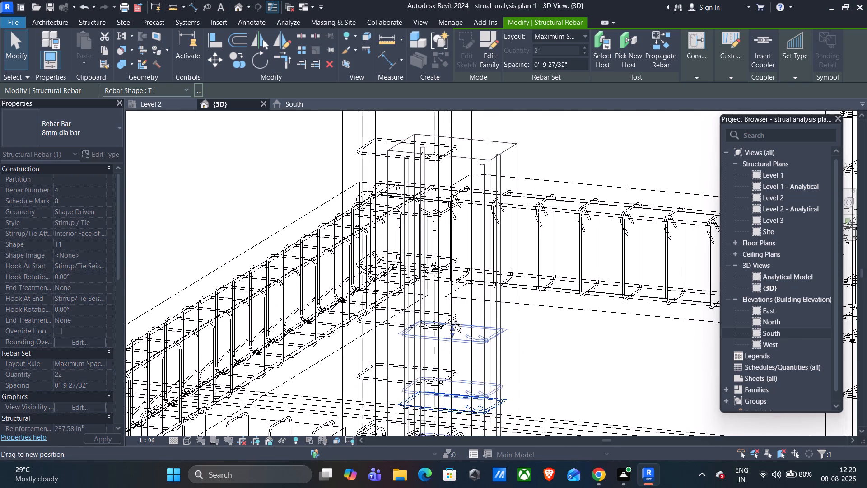
left_click_drag(456, 324, 439, 173)
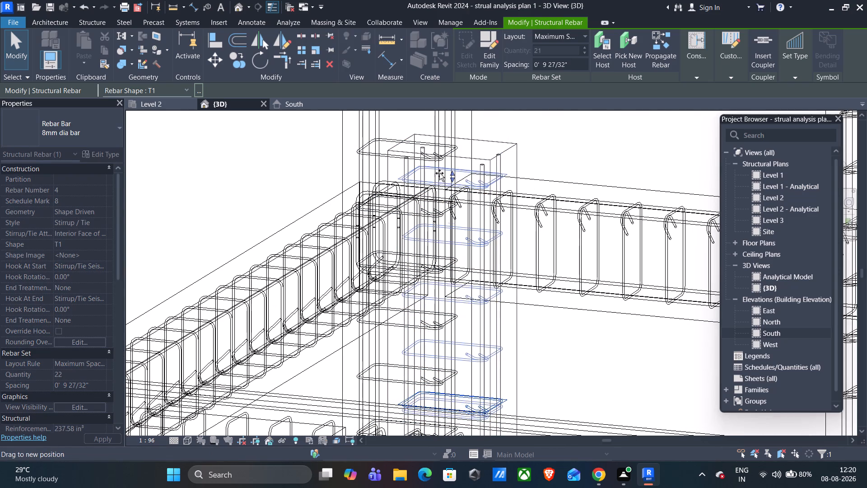
left_click_drag(439, 173, 439, 172)
middle_click_drag(550, 147, 558, 247)
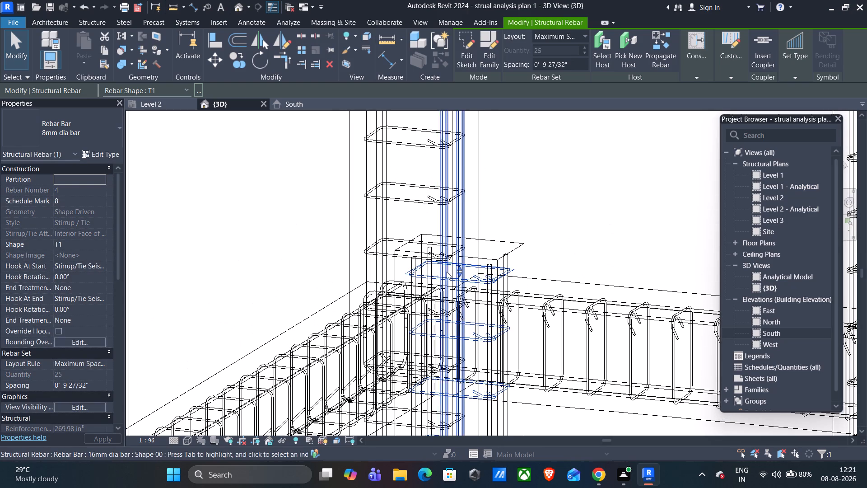
left_click_drag(459, 267, 459, 263)
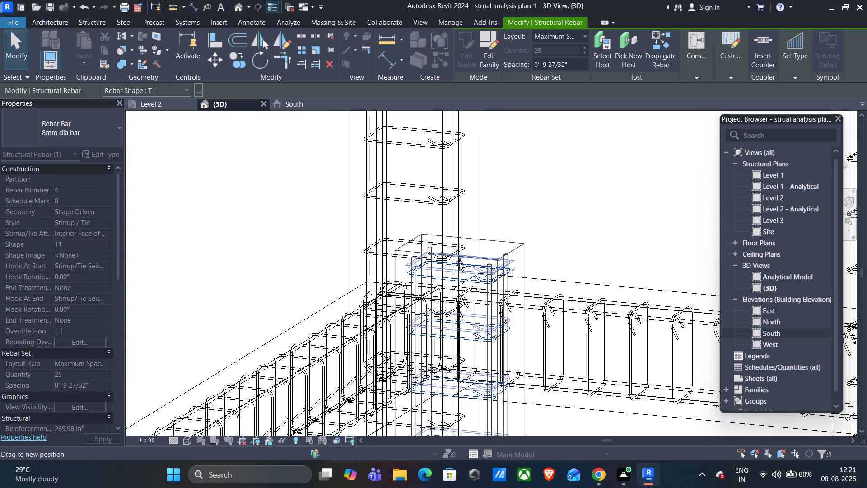
left_click_drag(459, 263, 459, 257)
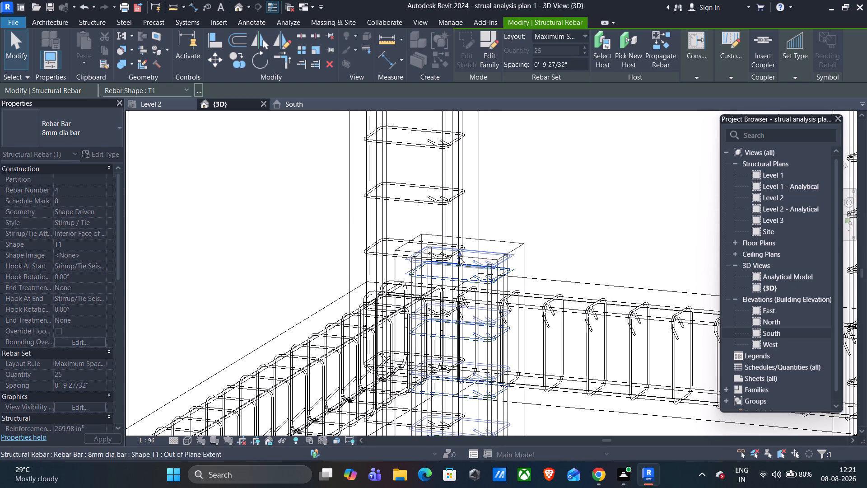
scroll(544, 217, "down", 9)
key("Escape")
Select the 8 mm stirrup set that stops at beam level in the next edge-beam column and stretch it to 14 stirrups.
scroll(583, 292, "down", 3)
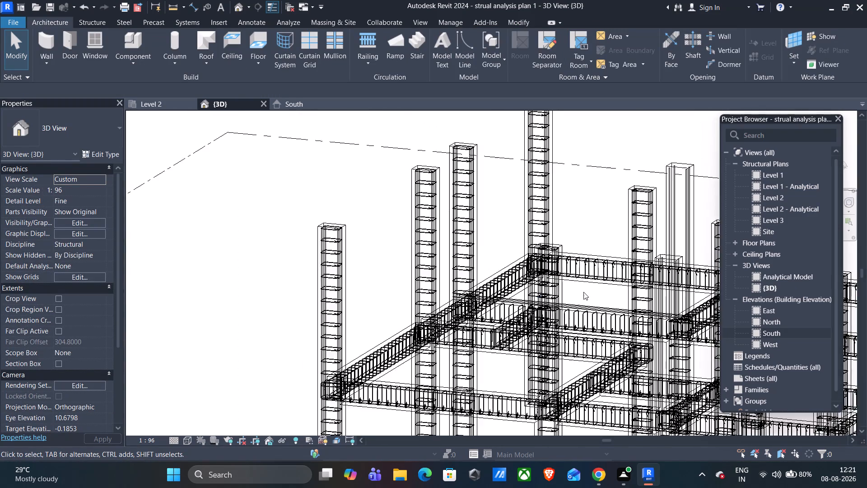
scroll(583, 412, "up", 1)
middle_click_drag(583, 412, 544, 370)
middle_click(423, 349)
middle_click(420, 347)
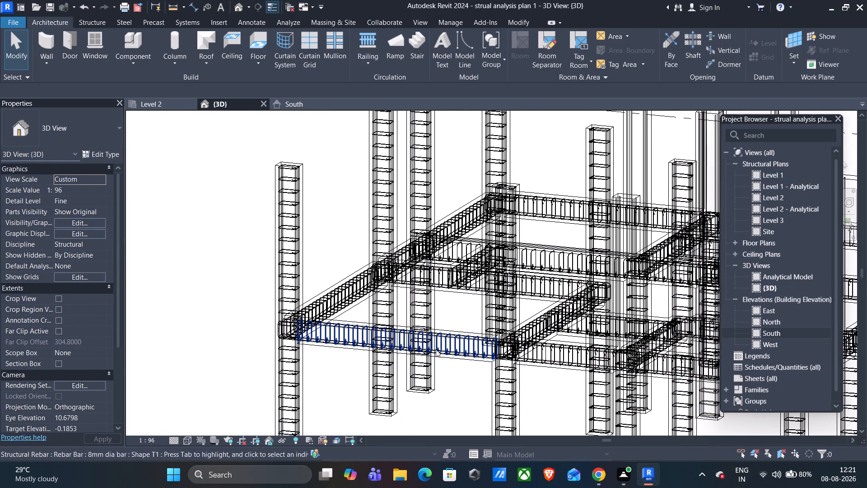
middle_click_drag(574, 385, 533, 381, "shift")
middle_click(533, 381, "shift")
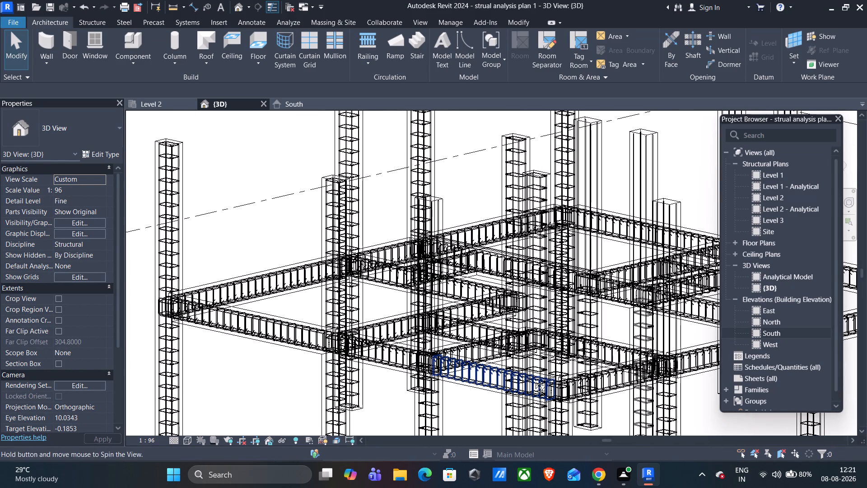
scroll(554, 420, "down", 3)
middle_click_drag(595, 414, 576, 375)
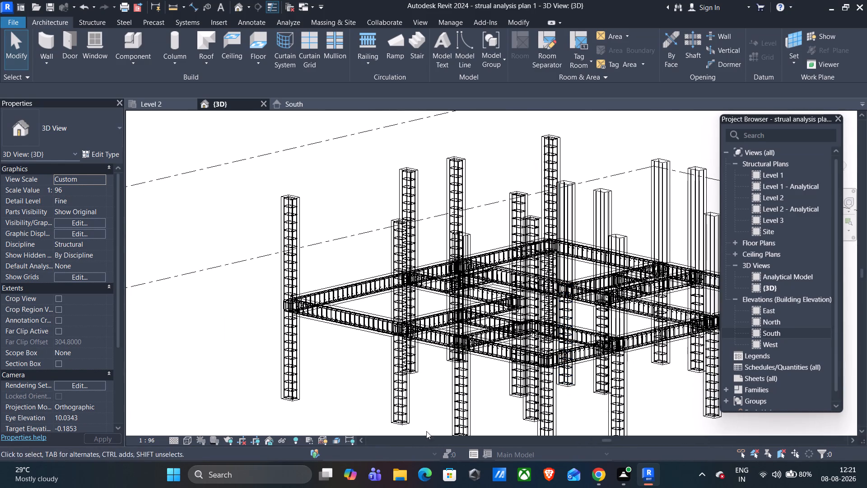
middle_click_drag(409, 431, 369, 409)
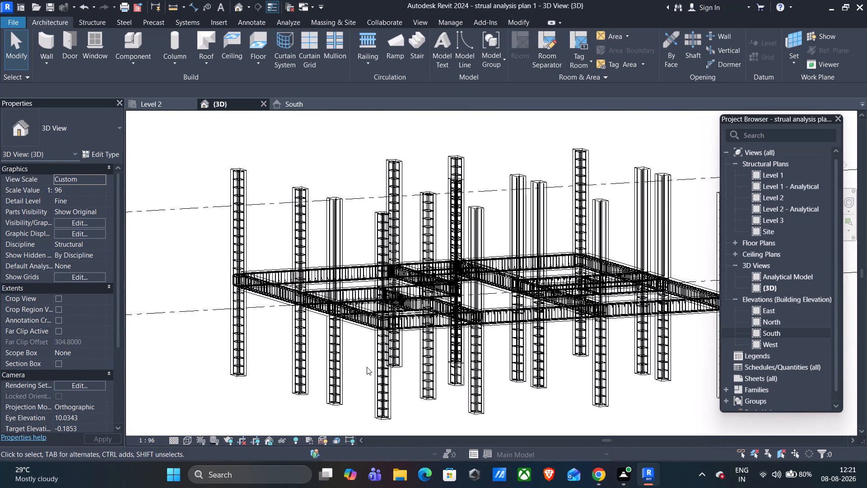
scroll(320, 261, "up", 9)
scroll(369, 387, "down", 3)
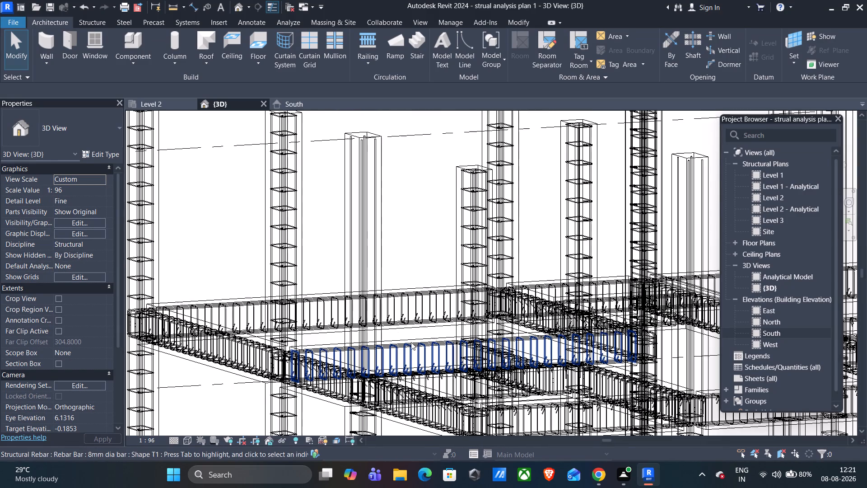
middle_click_drag(398, 333, 427, 334)
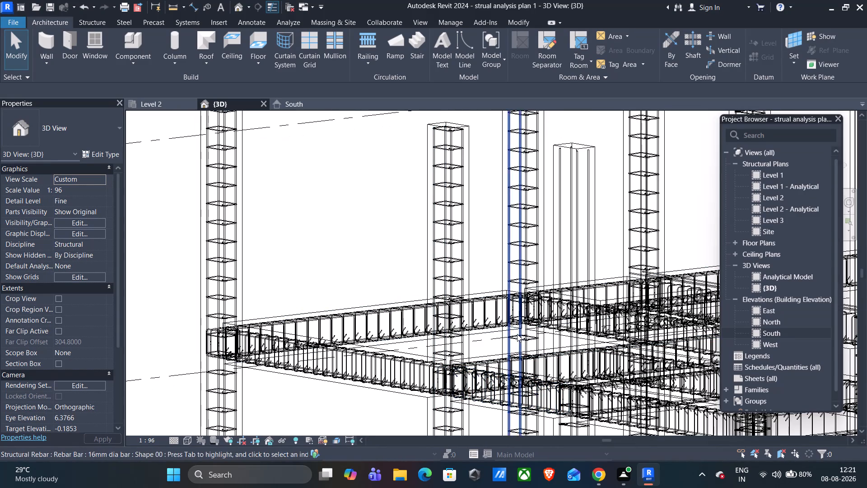
middle_click_drag(517, 334, 363, 286)
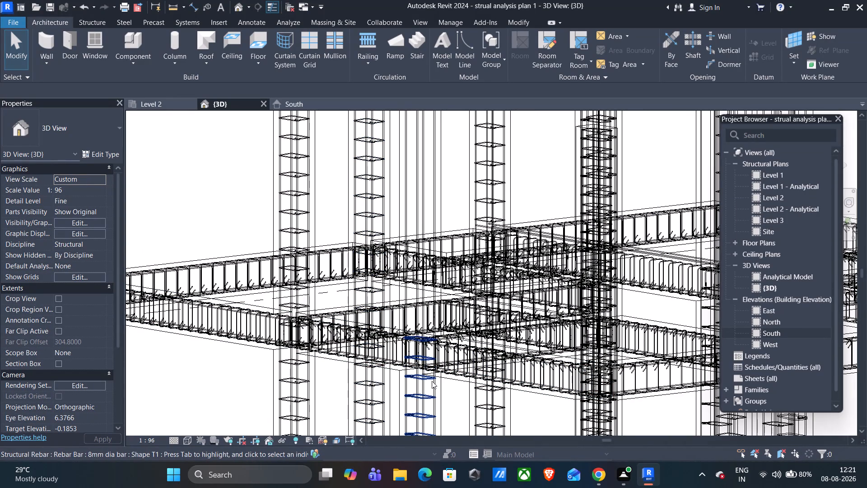
left_click(432, 381)
scroll(420, 334, "up", 10)
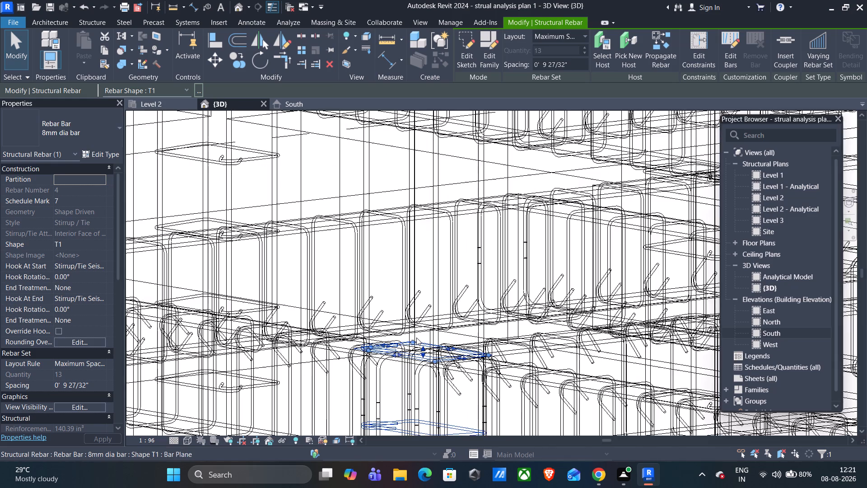
scroll(418, 338, "up", 4)
left_click_drag(427, 360, 436, 230)
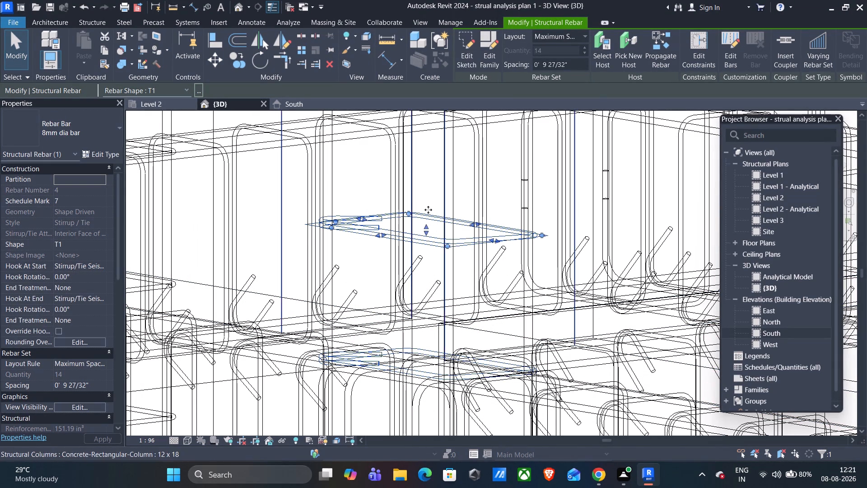
Stretch this column's 8 mm stirrup set up past the upper beams to 19 stirrups.
scroll(433, 182, "down", 3)
middle_click_drag(433, 182, 440, 324)
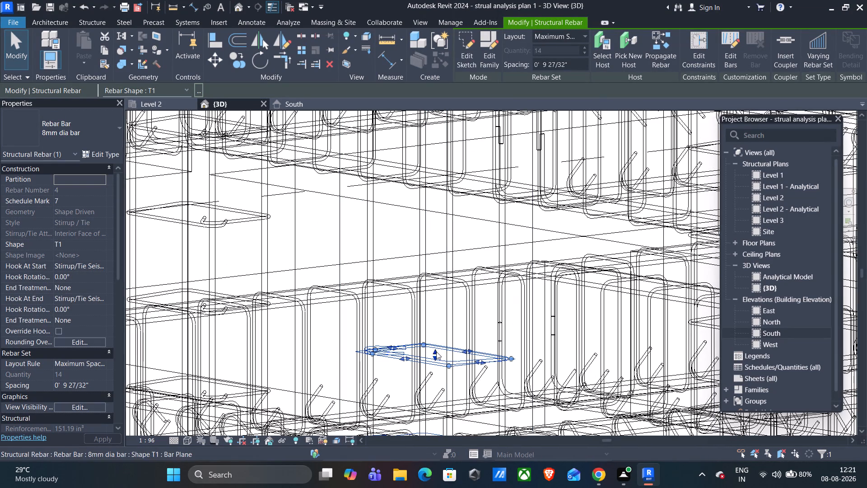
left_click_drag(435, 352, 434, 340)
left_click_drag(435, 335, 435, 333)
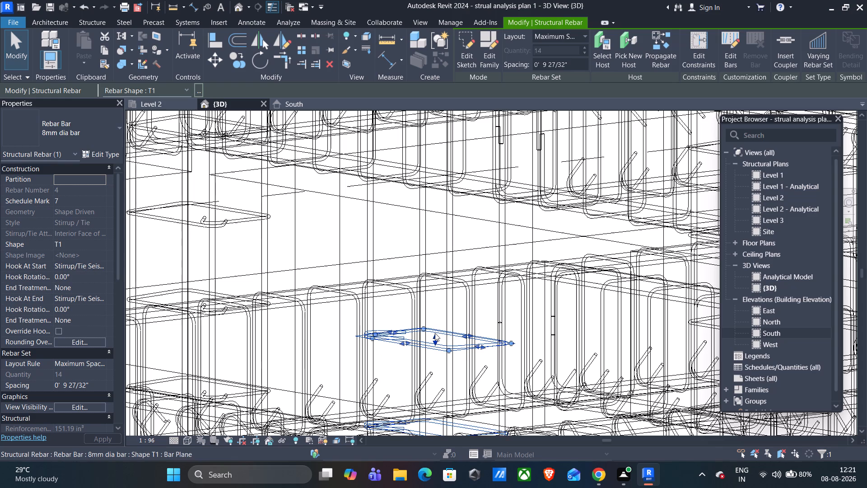
left_click_drag(435, 333, 439, 196)
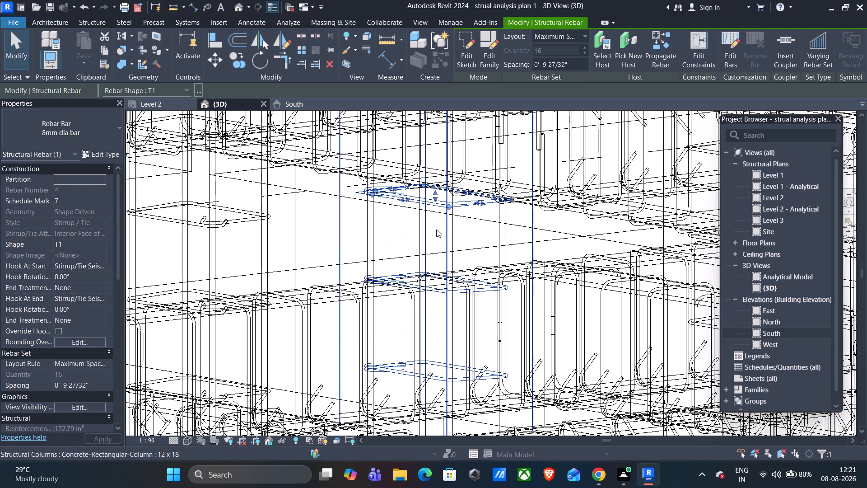
middle_click_drag(435, 232, 420, 409)
left_click_drag(420, 369, 422, 173)
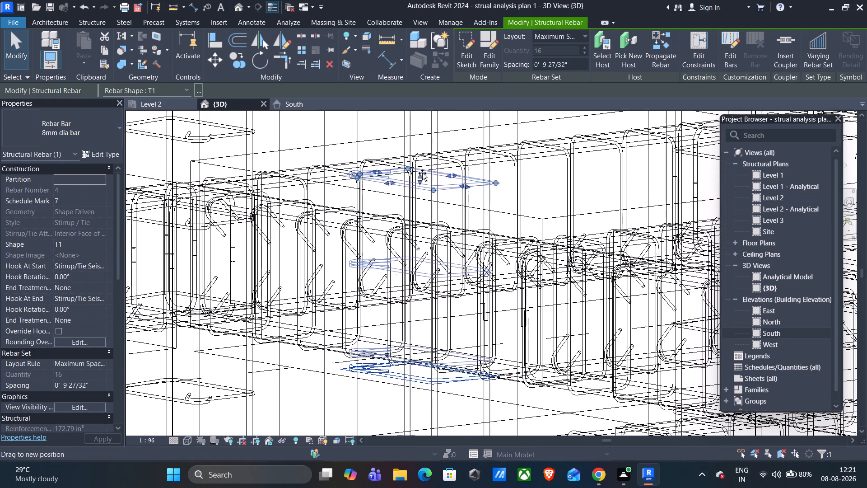
left_click_drag(422, 173, 424, 149)
Stretch the same 8 mm stirrup set to the top of the column's vertical bars, reaching 26 stirrups.
middle_click_drag(423, 182, 395, 456)
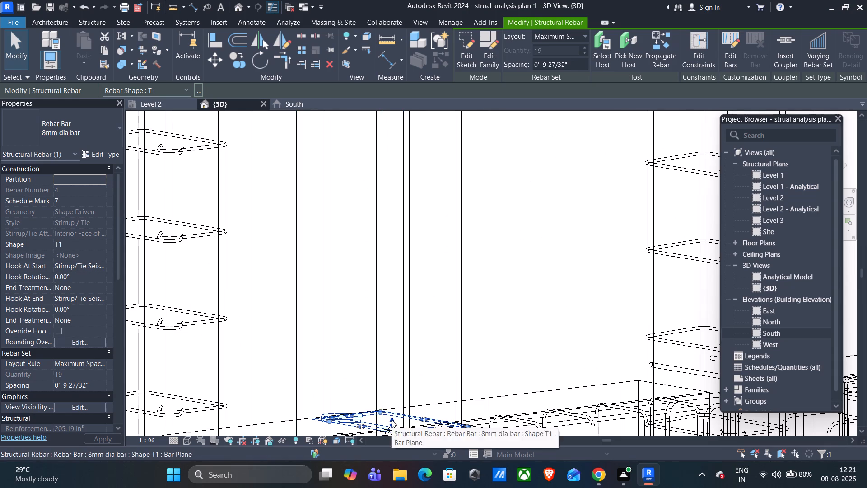
left_click_drag(392, 420, 416, 152)
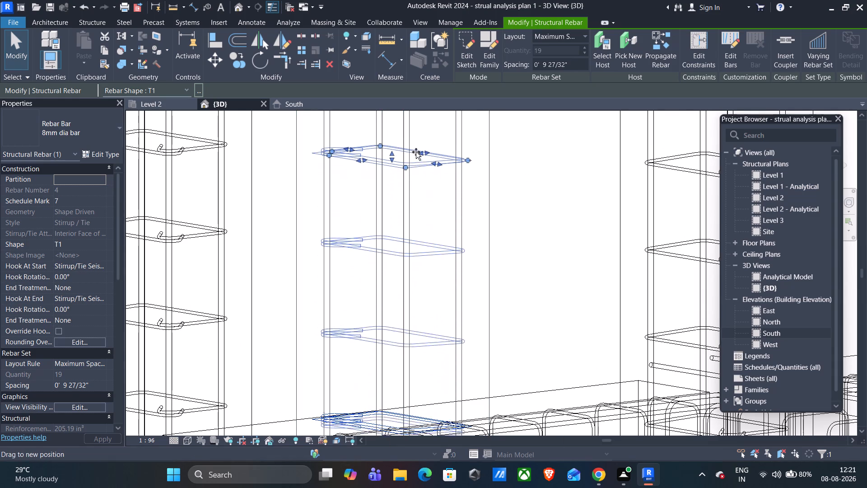
left_click_drag(416, 152, 416, 150)
middle_click_drag(434, 171, 423, 431)
scroll(389, 404, "down", 3)
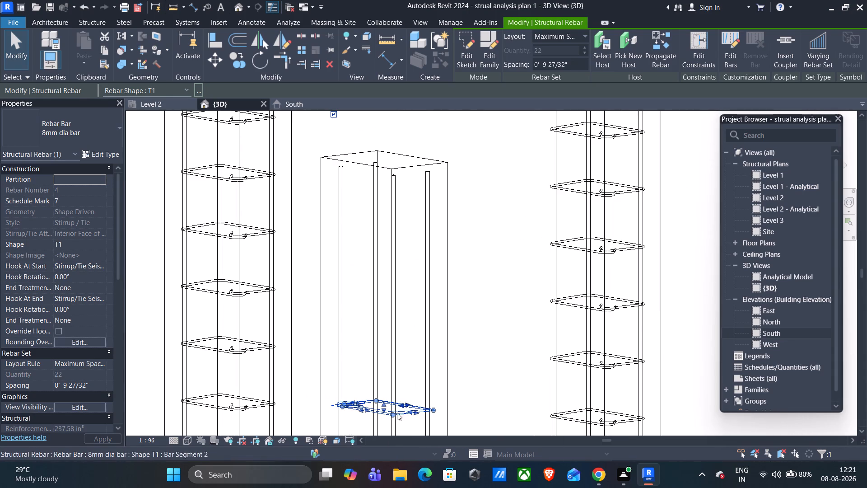
left_click_drag(383, 404, 373, 232)
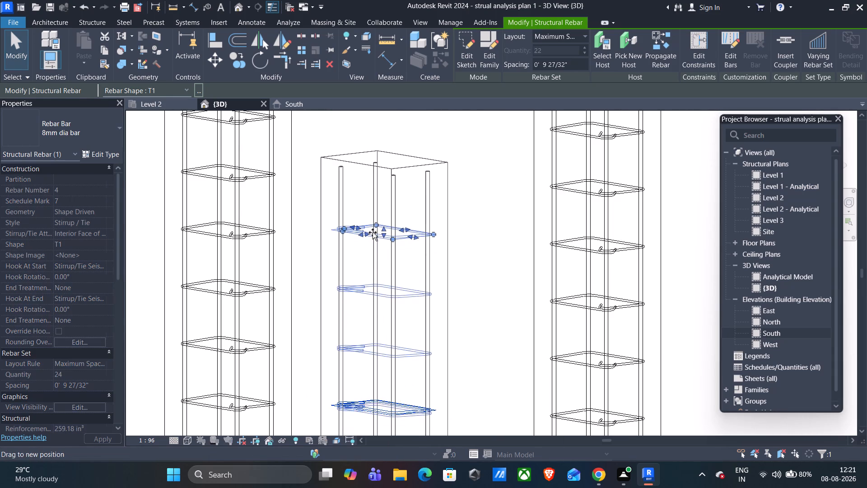
left_click_drag(373, 232, 383, 171)
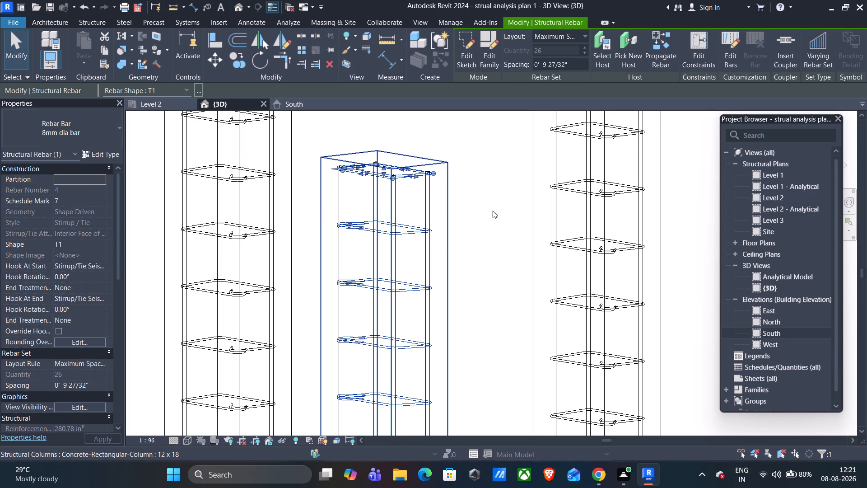
middle_click_drag(489, 196, 484, 255, "shift")
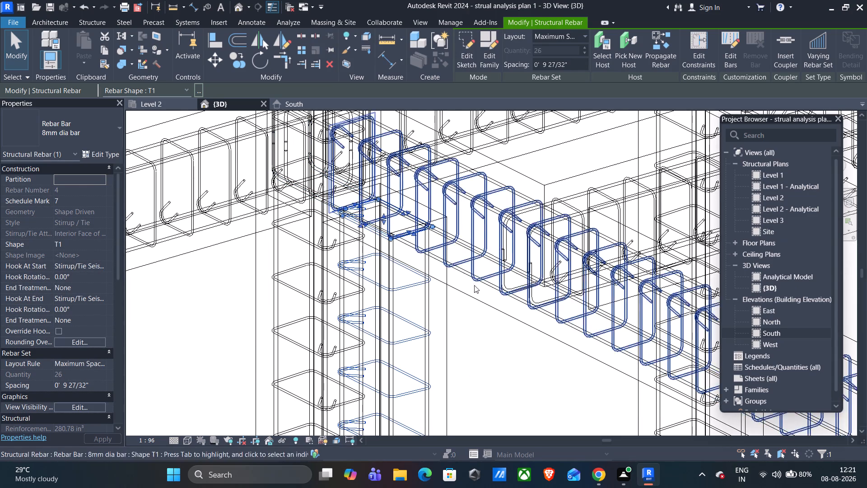
middle_click_drag(475, 307, 416, 277, "shift")
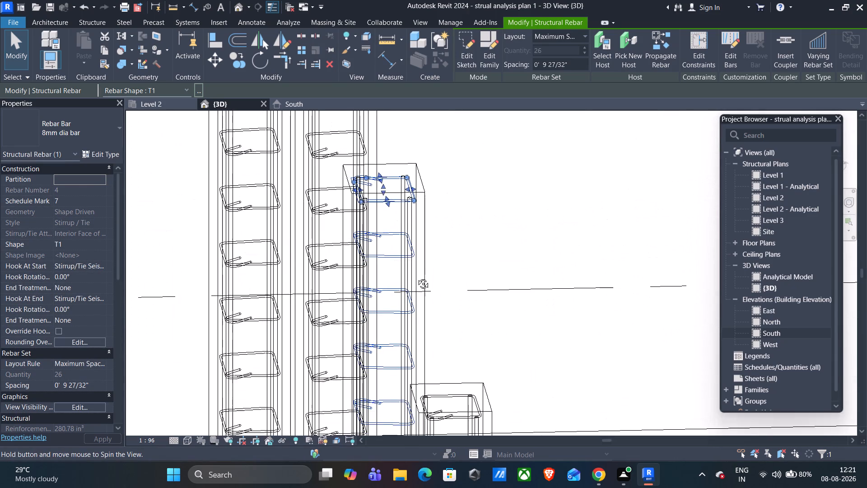
middle_click_drag(416, 277, 579, 285, "shift")
middle_click_drag(579, 285, 590, 280, "shift")
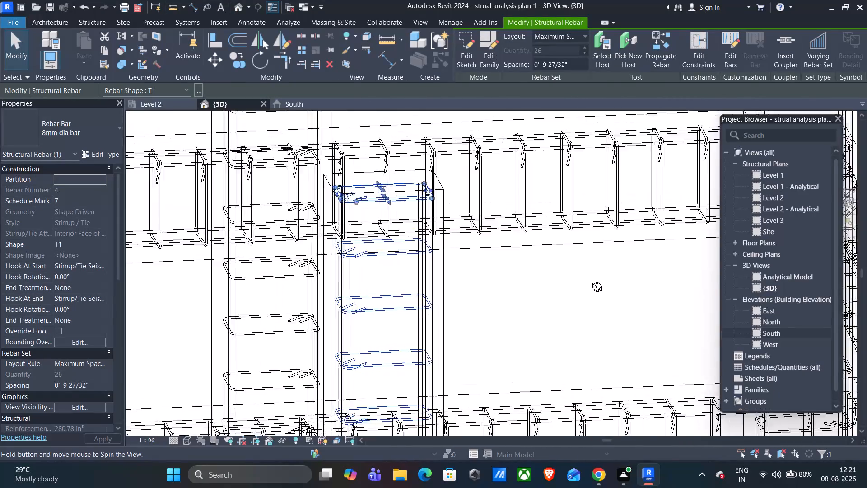
middle_click_drag(590, 280, 596, 278, "shift")
key("Escape")
Select the 8 mm stirrup set that stops at beam level where a cross beam meets the next column, and stretch it to 16 stirrups.
scroll(545, 302, "down", 6)
scroll(545, 302, "up", 1)
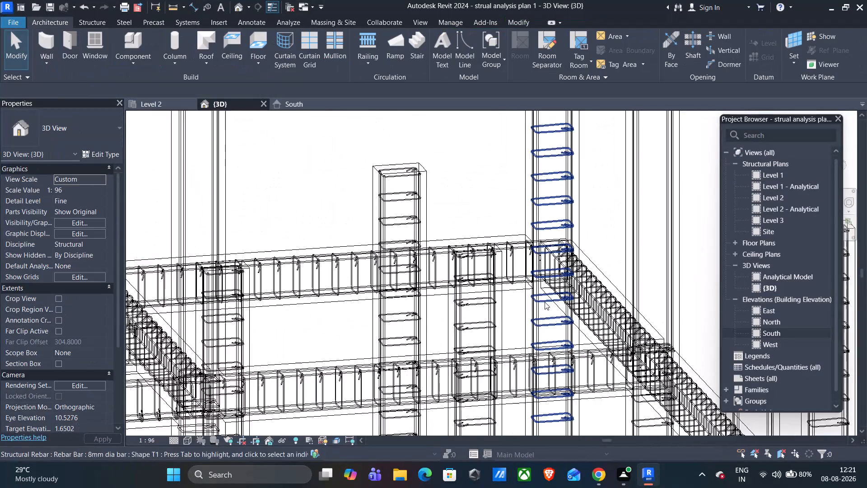
scroll(595, 333, "down", 1)
middle_click_drag(584, 326, 538, 314, "shift")
scroll(536, 316, "down", 9)
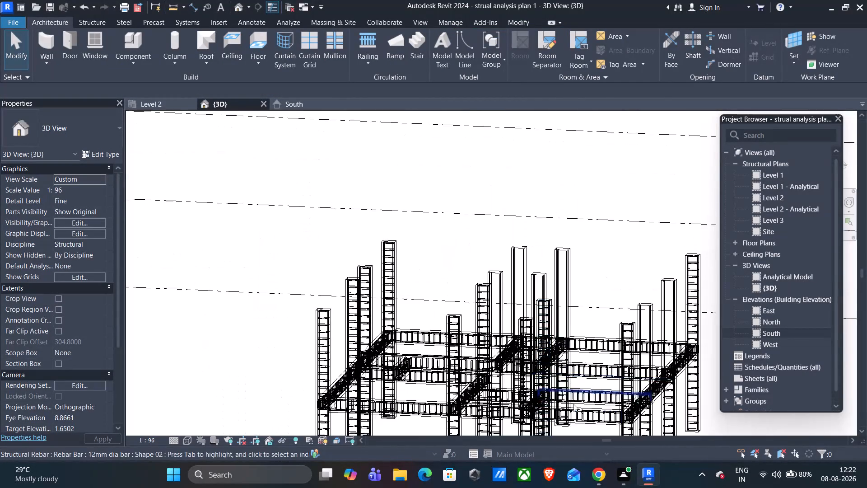
middle_click_drag(559, 422, 436, 365)
middle_click_drag(578, 372, 558, 392, "shift")
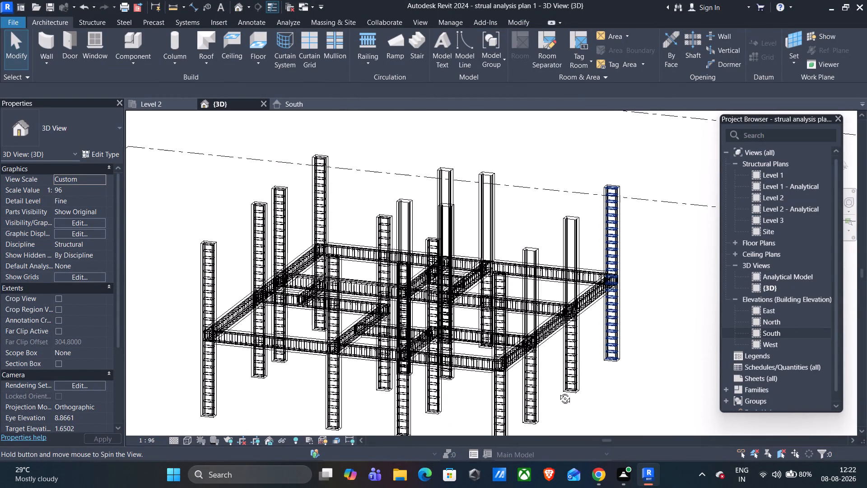
middle_click_drag(558, 392, 473, 398, "shift")
scroll(525, 357, "up", 9)
middle_click_drag(567, 354, 527, 361)
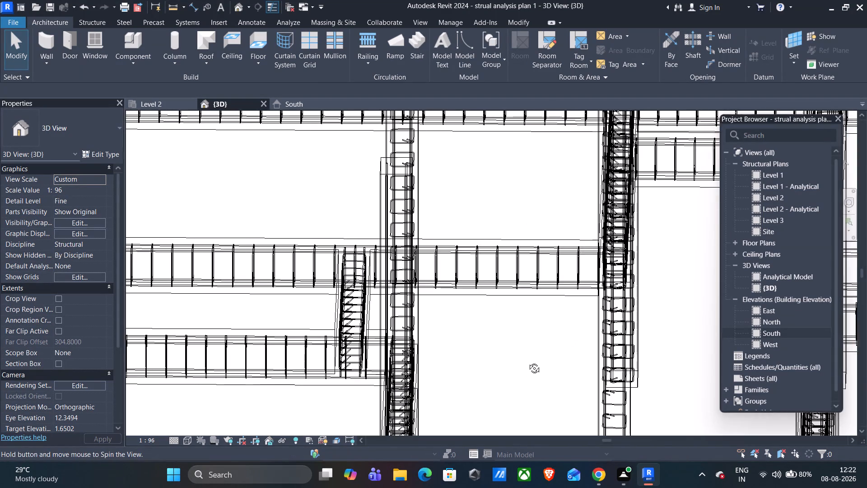
middle_click_drag(527, 361, 555, 354)
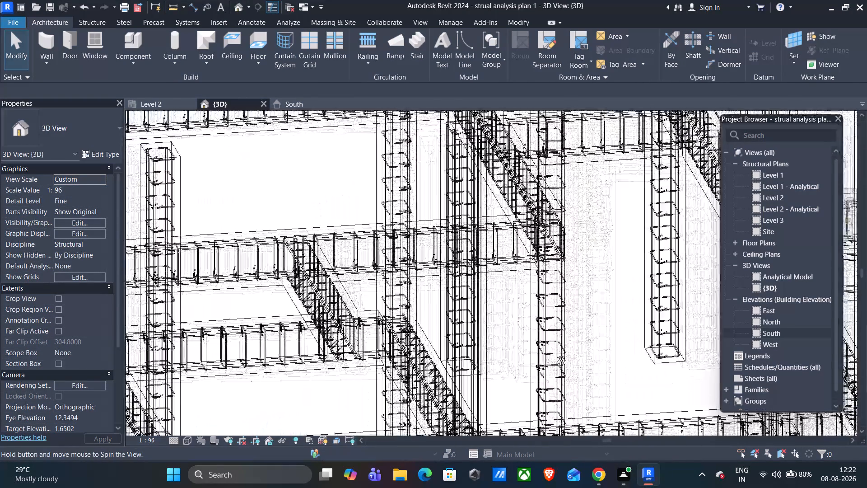
middle_click_drag(555, 354, 570, 349)
middle_click_drag(569, 369, 565, 299)
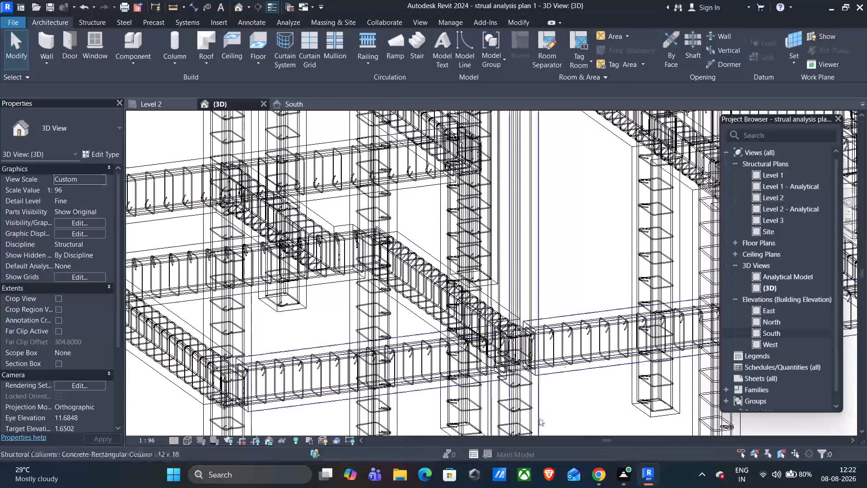
left_click(524, 408)
scroll(515, 331, "up", 7)
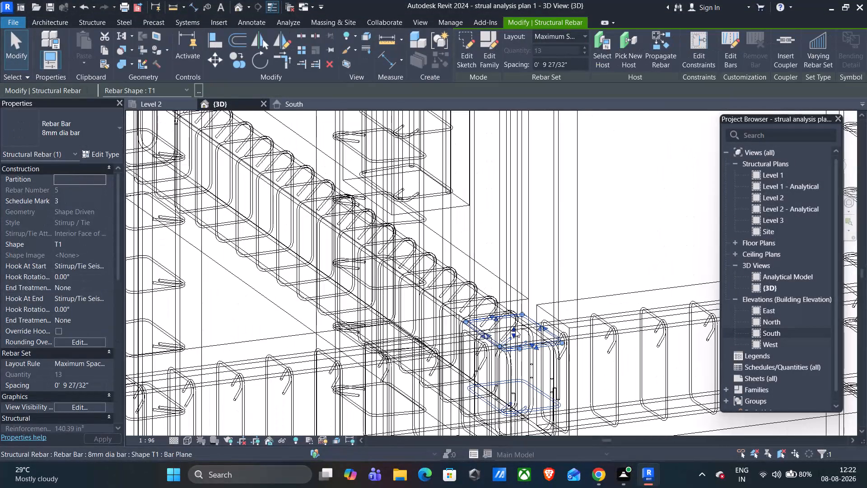
left_click_drag(515, 329, 529, 157)
Stretch this column's 8 mm stirrup set further up the vertical bars to 22 stirrups.
scroll(657, 185, "down", 4)
middle_click_drag(647, 196, 619, 429)
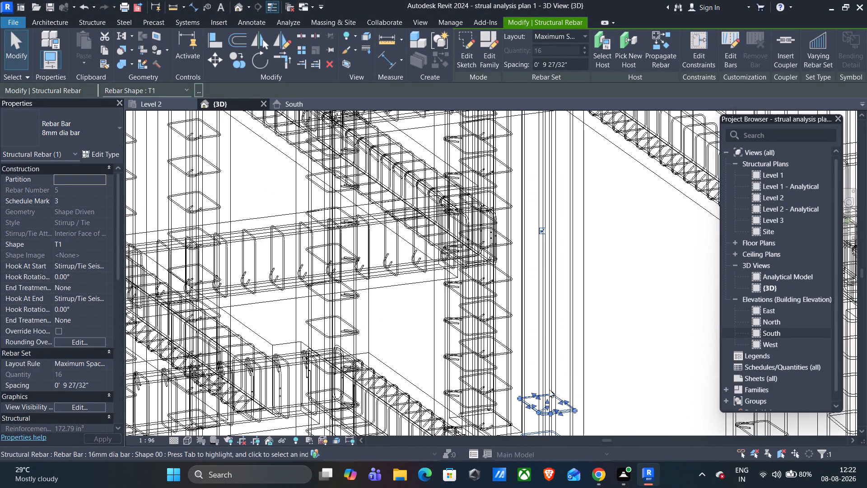
left_click_drag(550, 401, 566, 305)
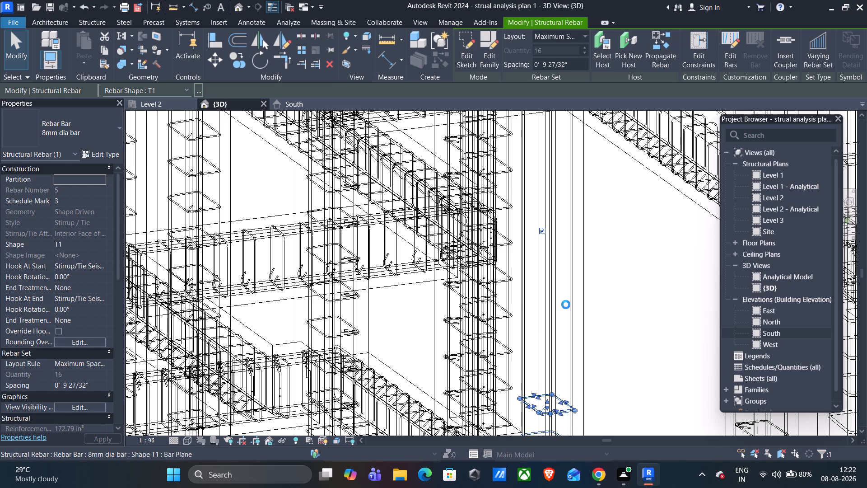
left_click_drag(547, 301, 551, 246)
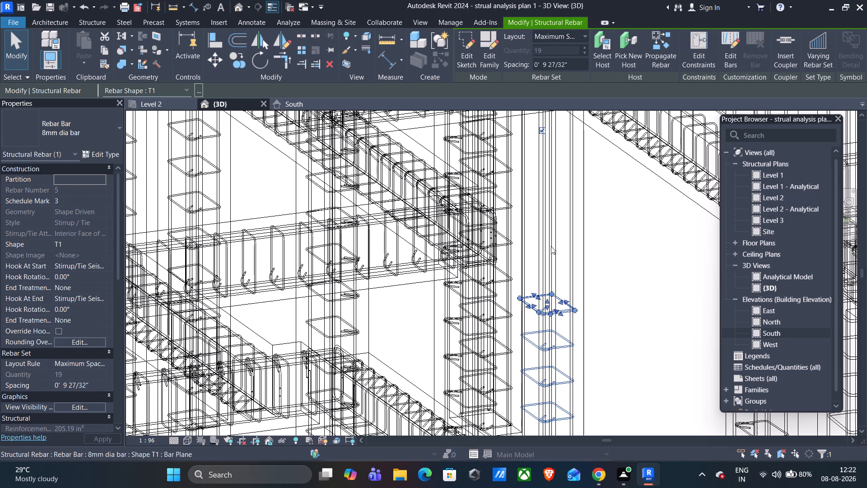
left_click_drag(551, 246, 550, 172)
Stretch the same 8 mm stirrup set up to the column top, reaching 26 stirrups.
scroll(630, 234, "down", 3)
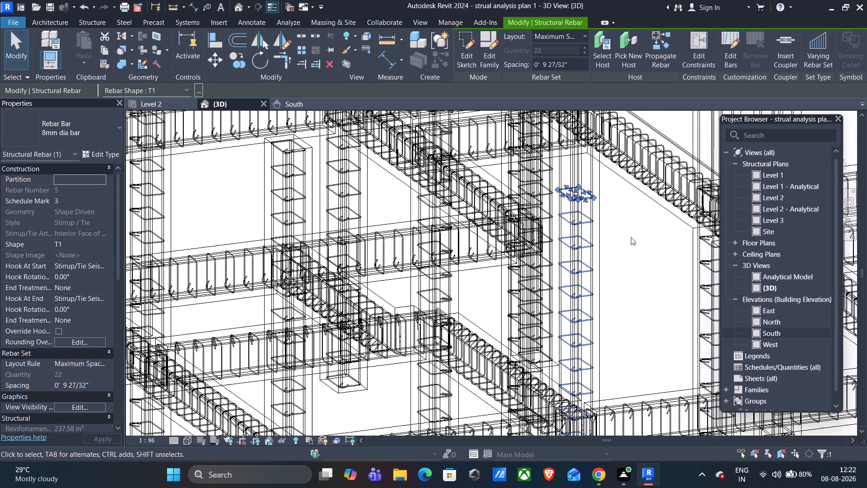
middle_click_drag(631, 237, 606, 389)
scroll(552, 335, "up", 5)
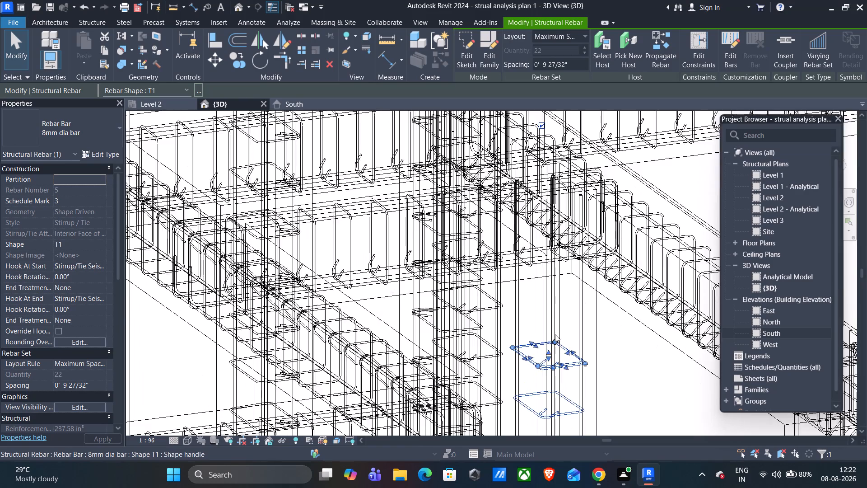
scroll(555, 334, "up", 3)
left_click_drag(544, 363, 543, 318)
left_click(552, 276)
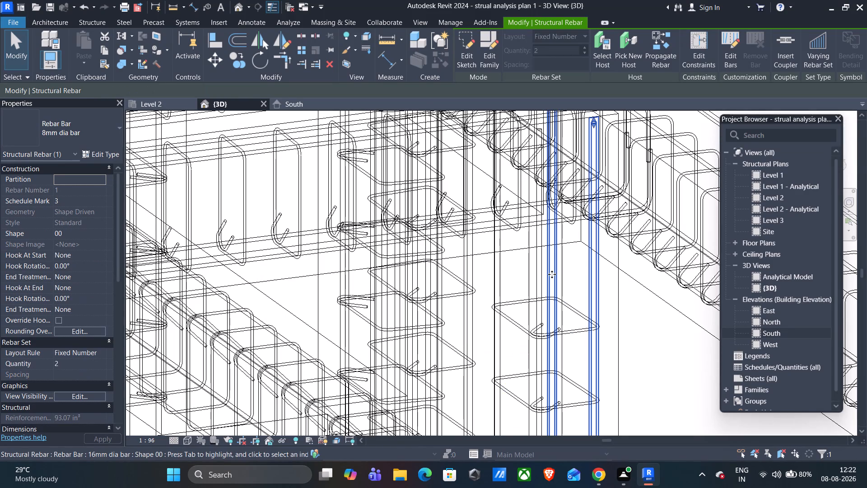
left_click(644, 332)
left_click(577, 333)
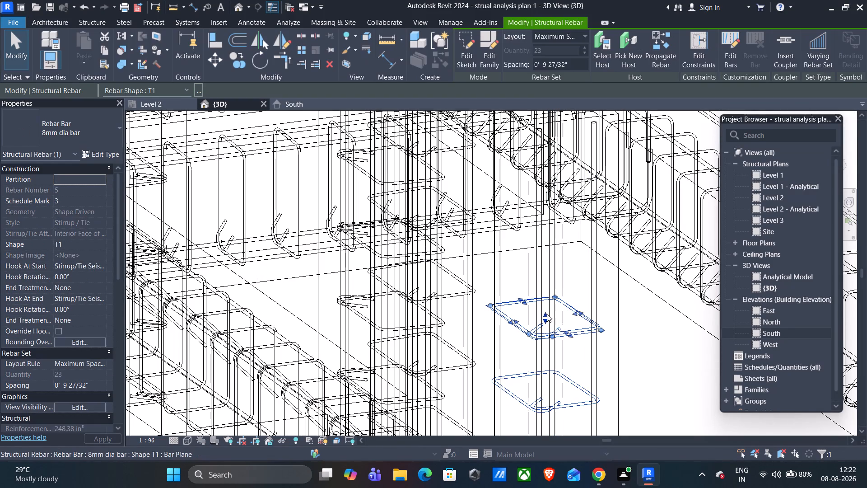
left_click_drag(545, 313, 546, 227)
middle_click_drag(655, 308, 645, 461)
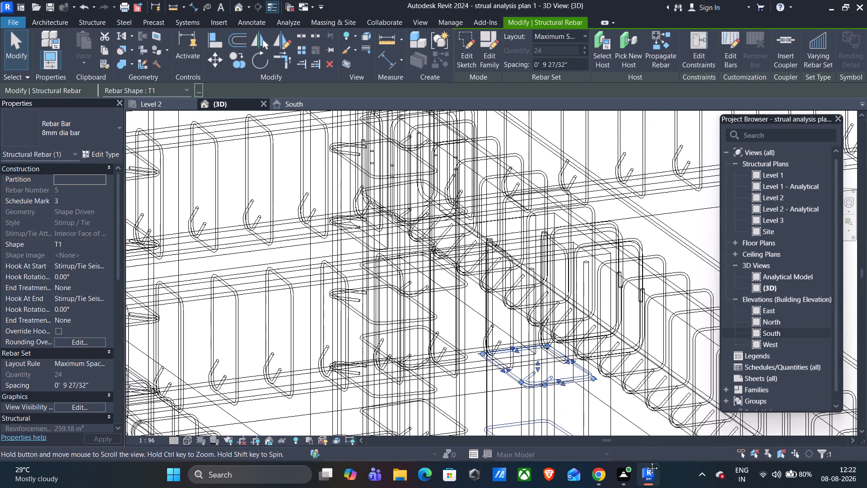
middle_click_drag(645, 461, 645, 466)
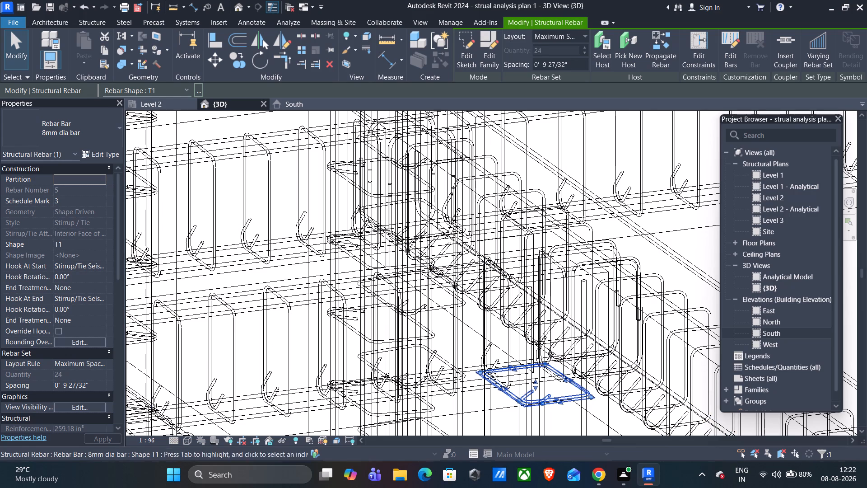
left_click_drag(536, 381, 540, 271)
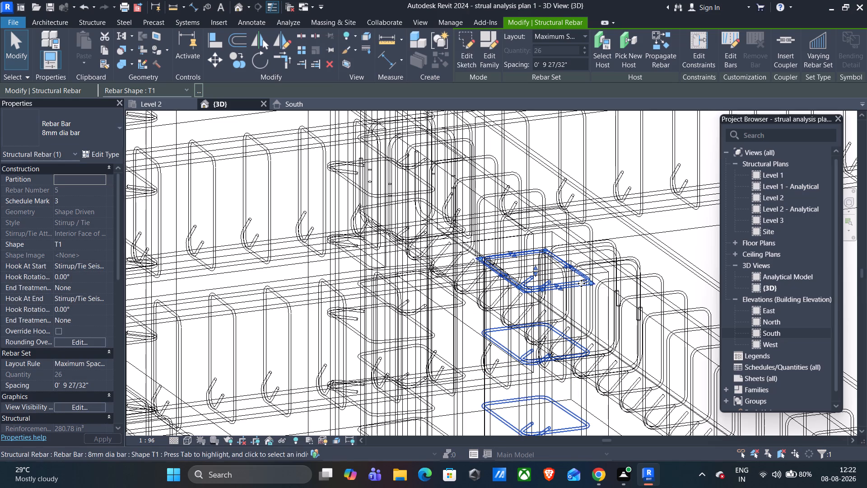
Check the top stirrup against the ends of the column's vertical bars and nudge the set's top end slightly down.
scroll(537, 283, "up", 10)
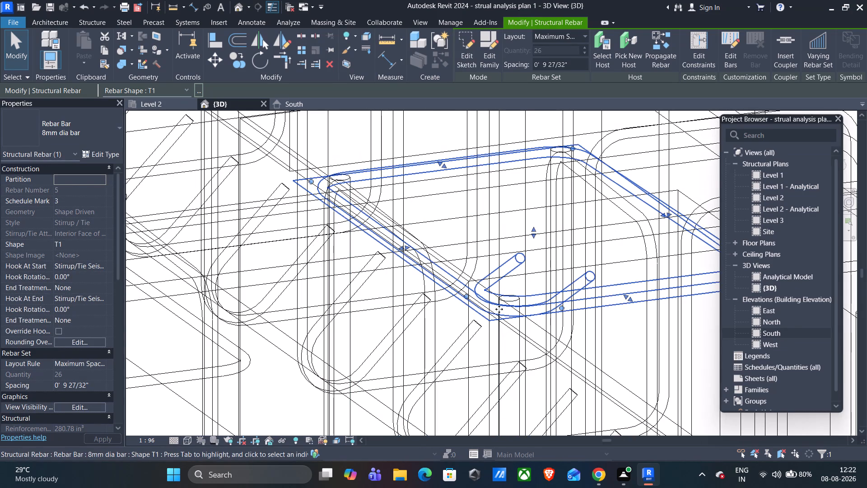
scroll(502, 310, "up", 11)
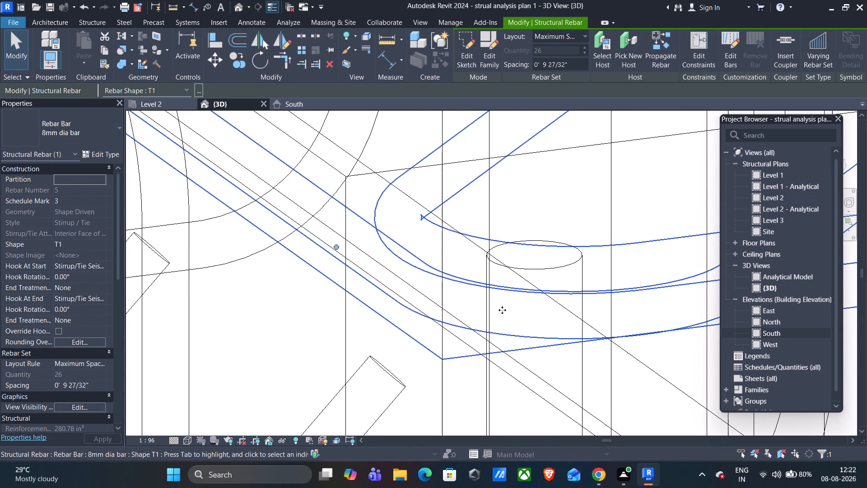
middle_click_drag(678, 347, 648, 345, "shift")
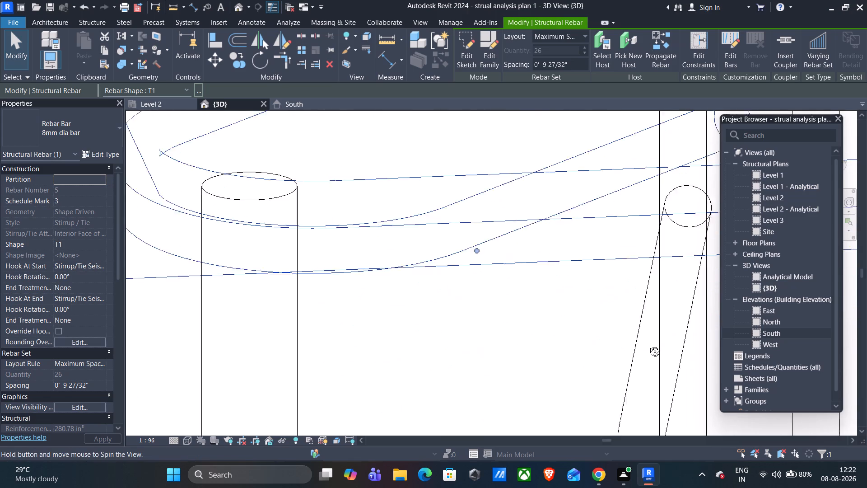
middle_click_drag(648, 345, 652, 342, "shift")
scroll(485, 277, "down", 2)
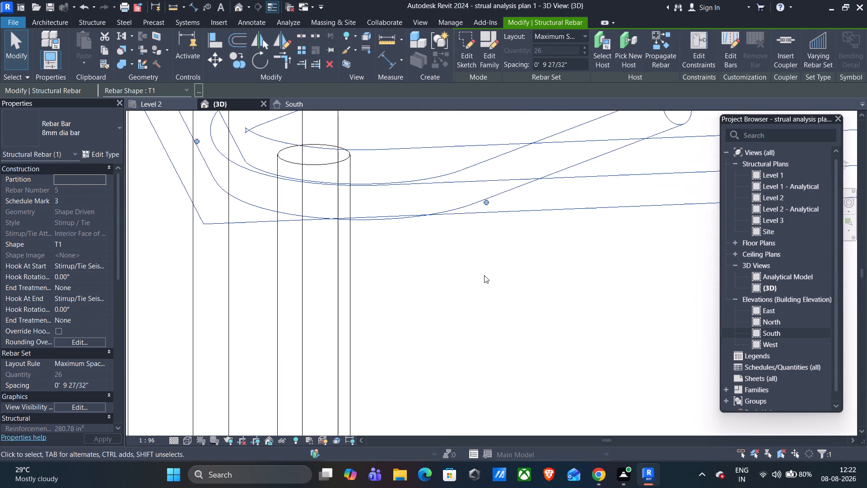
scroll(484, 275, "down", 3)
middle_click_drag(485, 311, 488, 301)
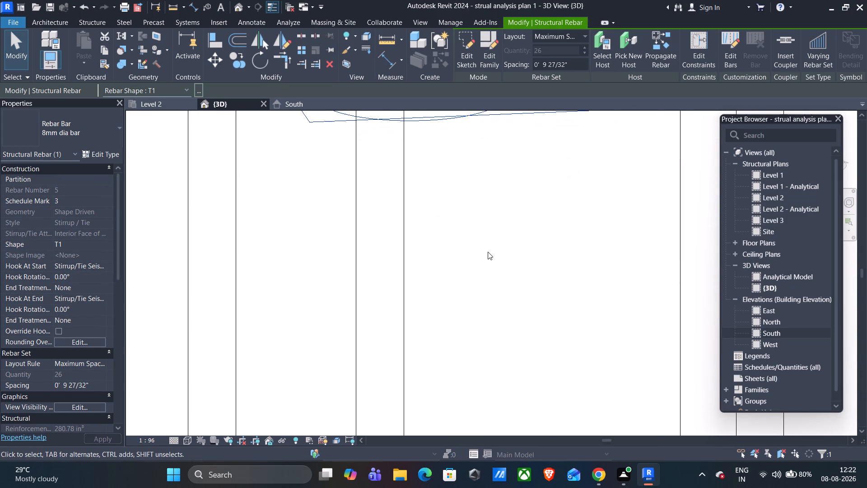
scroll(488, 252, "down", 6)
middle_click_drag(494, 237, 476, 316)
middle_click_drag(480, 323, 481, 321)
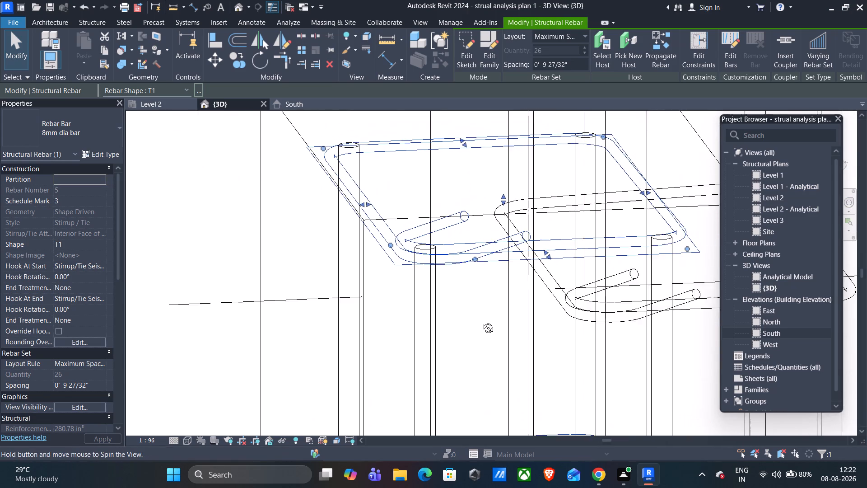
middle_click_drag(481, 321, 488, 298)
left_click_drag(503, 131, 502, 136)
scroll(498, 233, "down", 9)
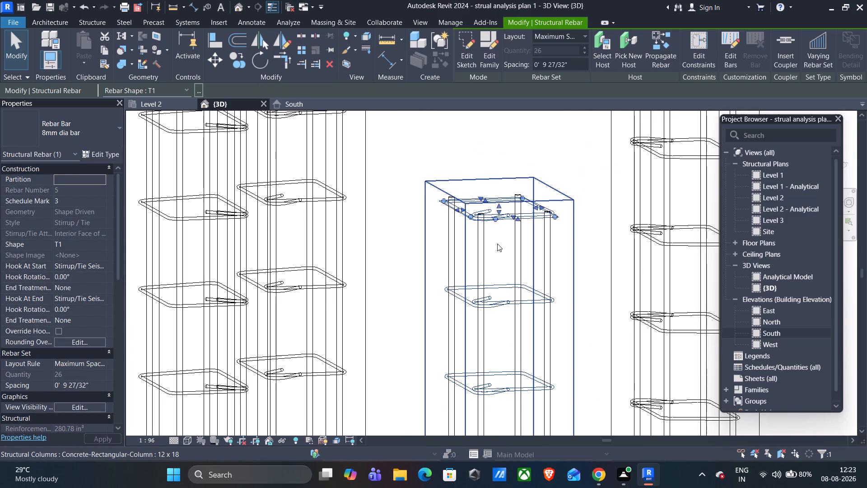
key("Escape")
Select the 8 mm stirrup set that stops at beam level in the next unfinished edge-beam column and stretch it to 15 stirrups.
scroll(512, 259, "down", 11)
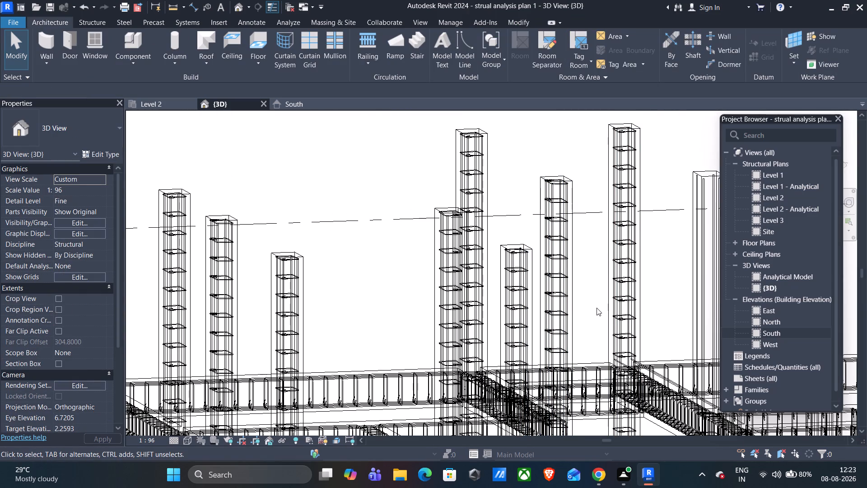
middle_click_drag(592, 304, 515, 236)
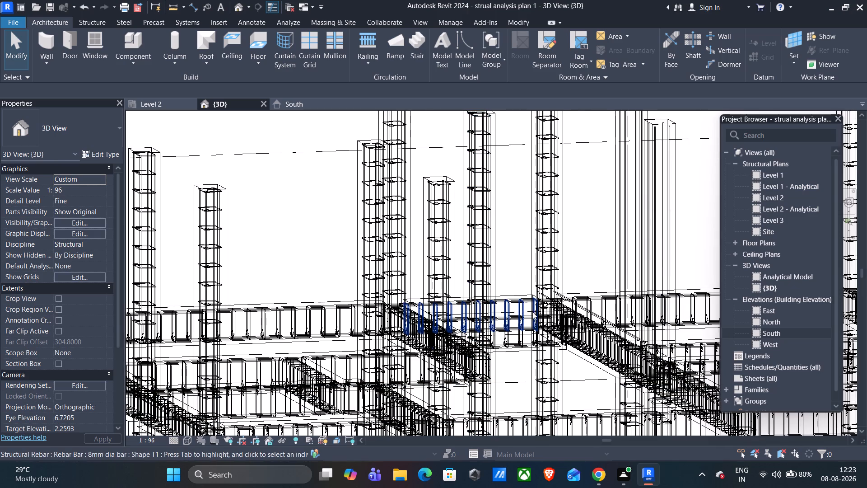
middle_click_drag(517, 343, 567, 235)
scroll(511, 319, "down", 10)
middle_click_drag(533, 370, 535, 370)
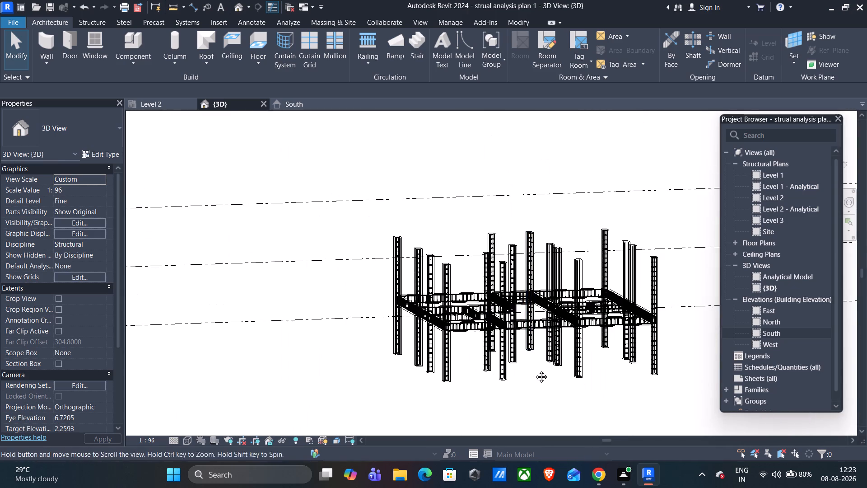
middle_click_drag(535, 370, 517, 407)
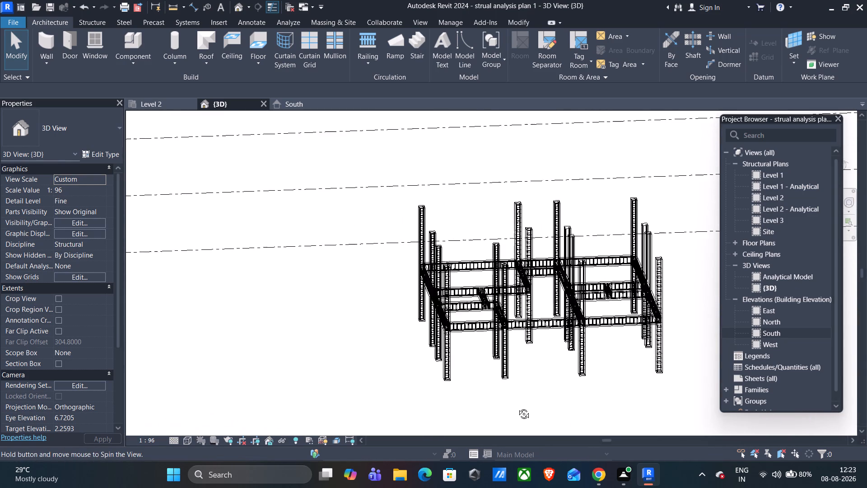
middle_click_drag(517, 407, 506, 408)
scroll(605, 360, "up", 1, "shift")
middle_click_drag(605, 360, 582, 374, "shift")
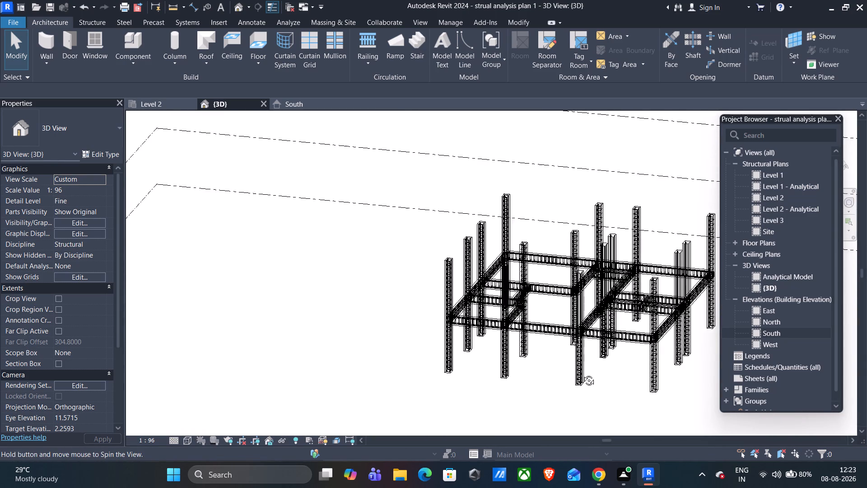
middle_click_drag(582, 374, 586, 376, "shift")
scroll(579, 324, "up", 12)
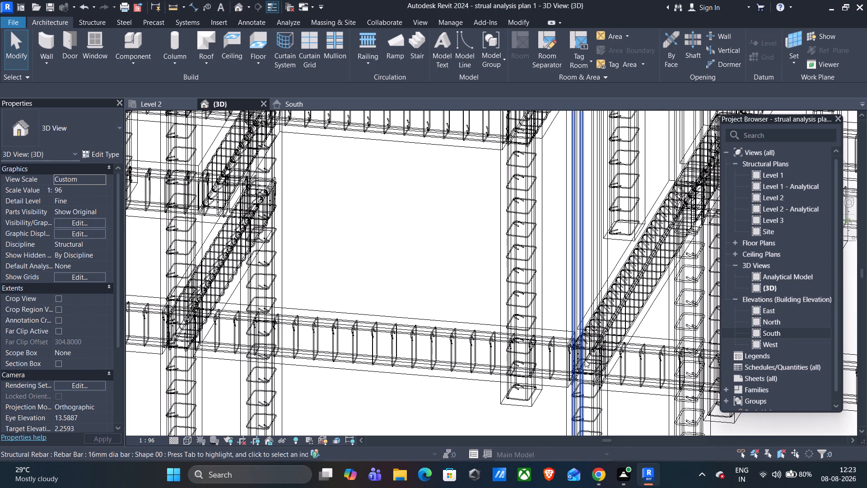
left_click(587, 349)
scroll(584, 337, "up", 12)
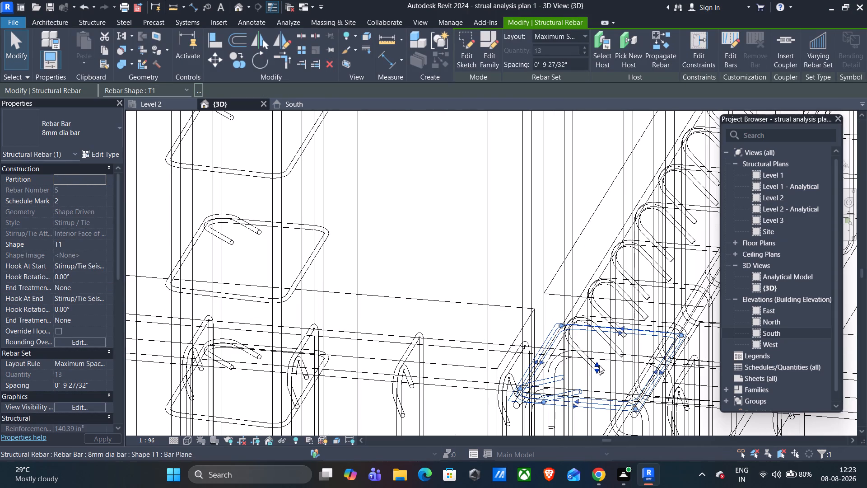
left_click_drag(597, 363, 602, 204)
Stretch the selected 8 mm stirrup set further up the edge-beam column's vertical bars to 20 stirrups.
scroll(602, 204, "down", 4)
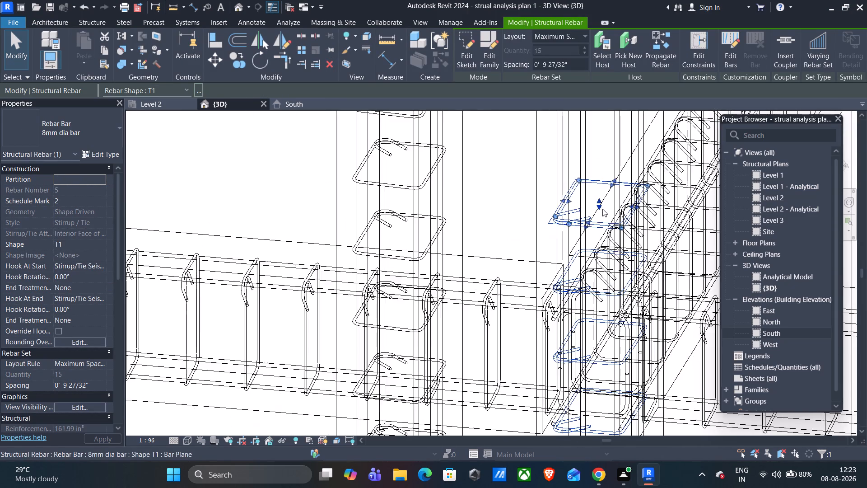
scroll(602, 209, "down", 5)
middle_click_drag(602, 209, 482, 393)
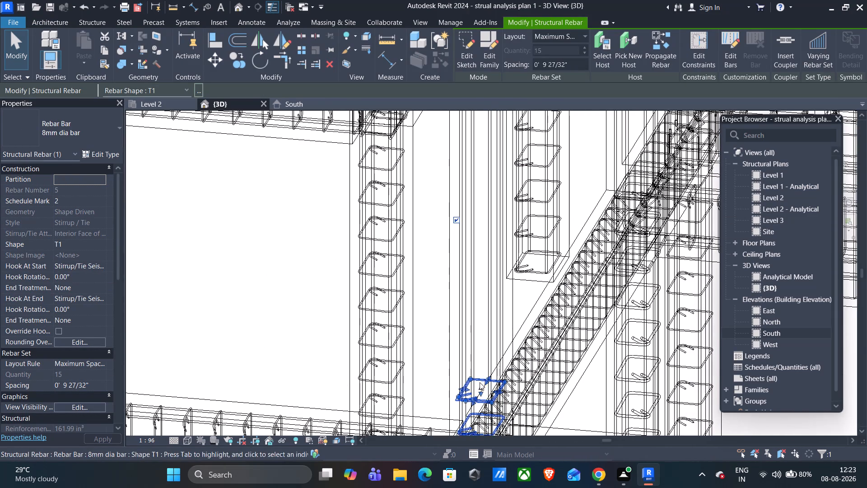
left_click_drag(480, 386, 488, 259)
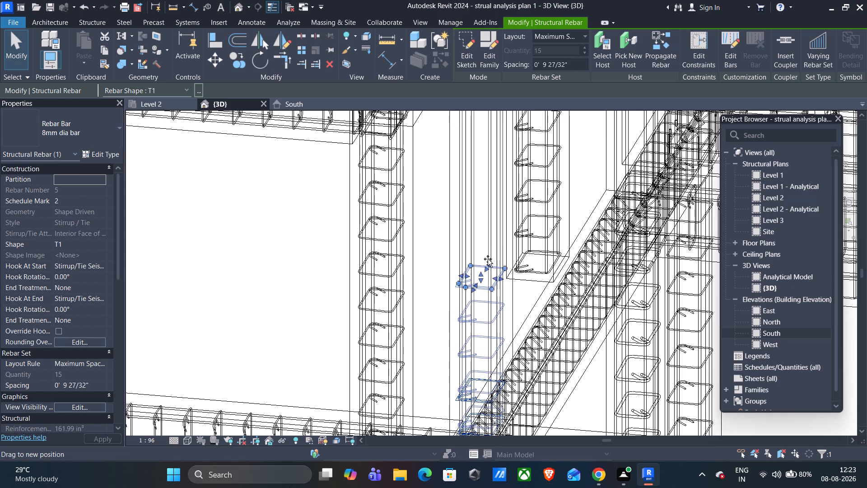
left_click_drag(488, 259, 486, 176)
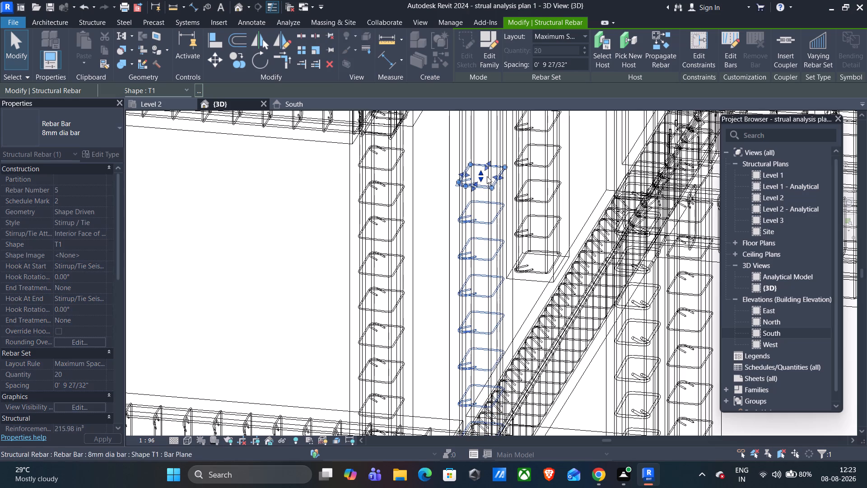
Stretch the same 8 mm stirrup set up towards the column top, reaching 25 stirrups.
scroll(487, 176, "down", 4)
middle_click_drag(484, 181, 458, 365)
scroll(448, 352, "up", 4)
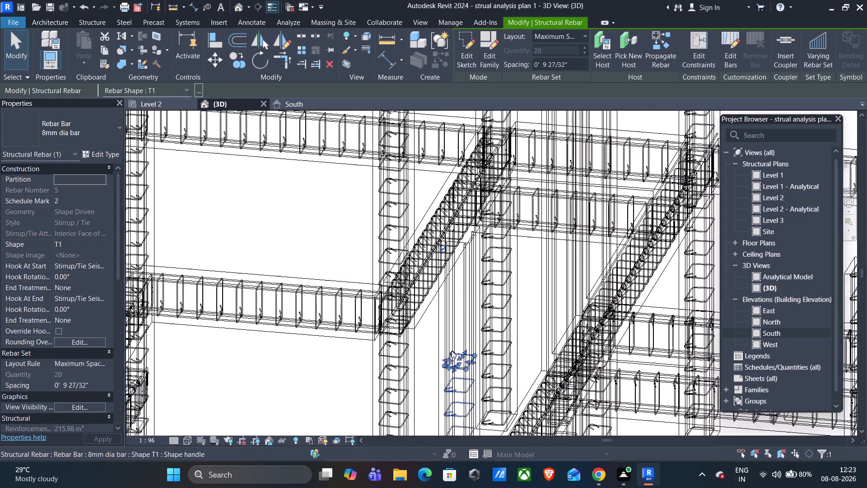
left_click_drag(464, 362, 471, 273)
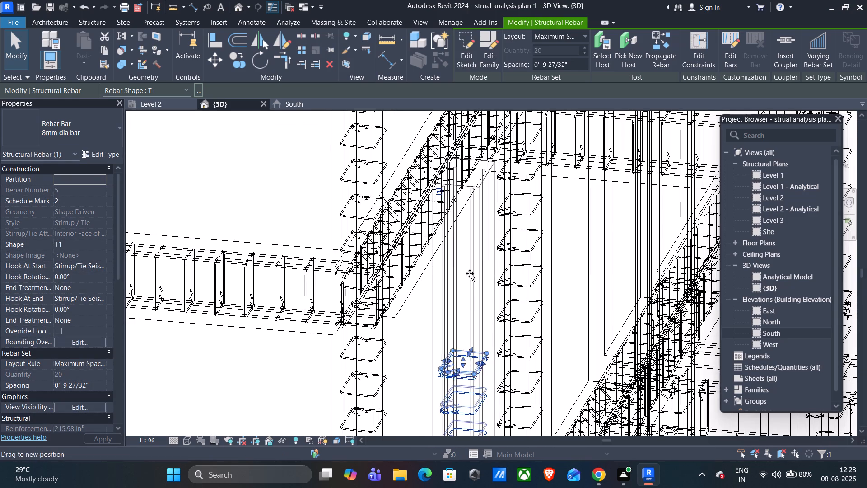
left_click_drag(464, 267, 468, 203)
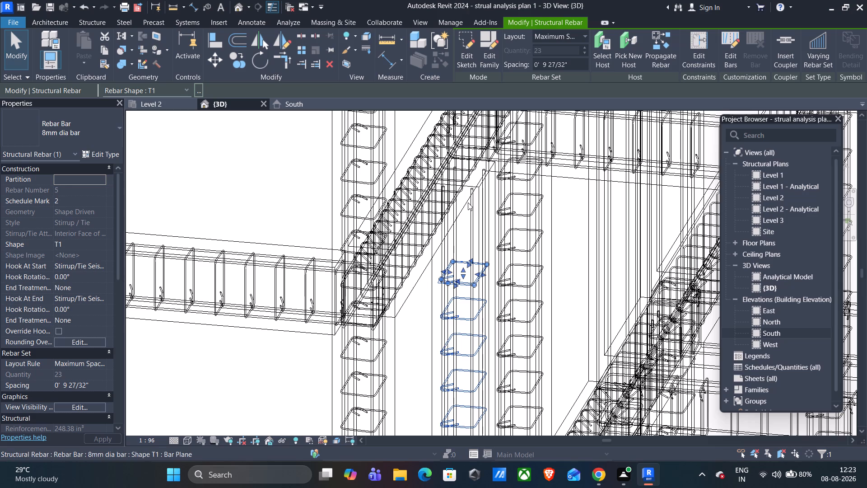
Raise the top end of the 25-stirrup set close to the ends of the column's vertical bars and finish with it.
scroll(460, 198, "down", 3)
scroll(462, 204, "up", 11)
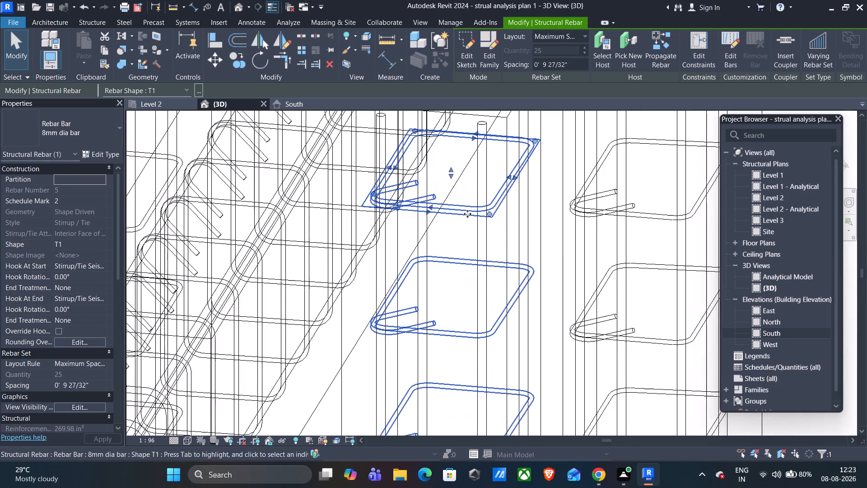
scroll(467, 214, "up", 3)
middle_click_drag(464, 237, 448, 350)
middle_click_drag(444, 286, 454, 317)
scroll(454, 317, "up", 1)
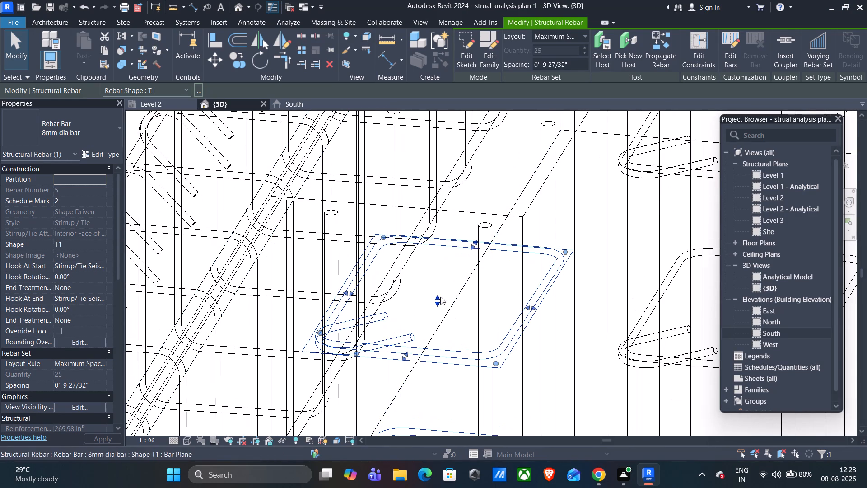
left_click_drag(438, 297, 433, 222)
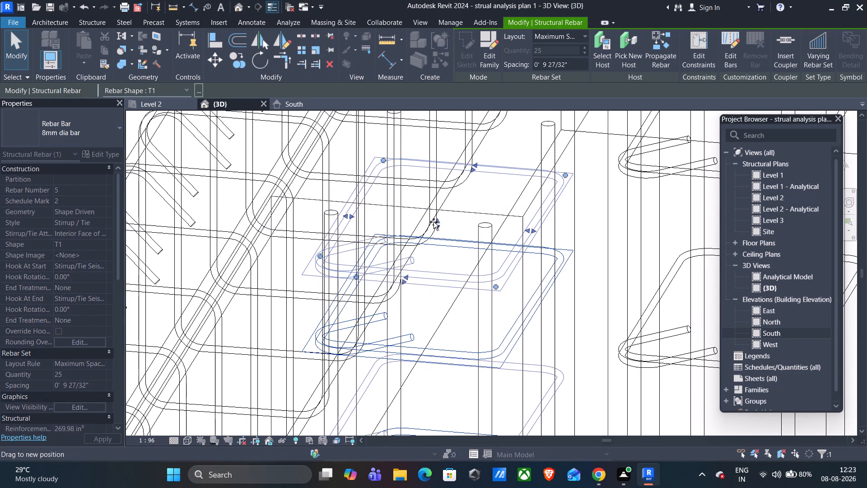
left_click_drag(433, 222, 437, 184)
scroll(494, 225, "down", 11)
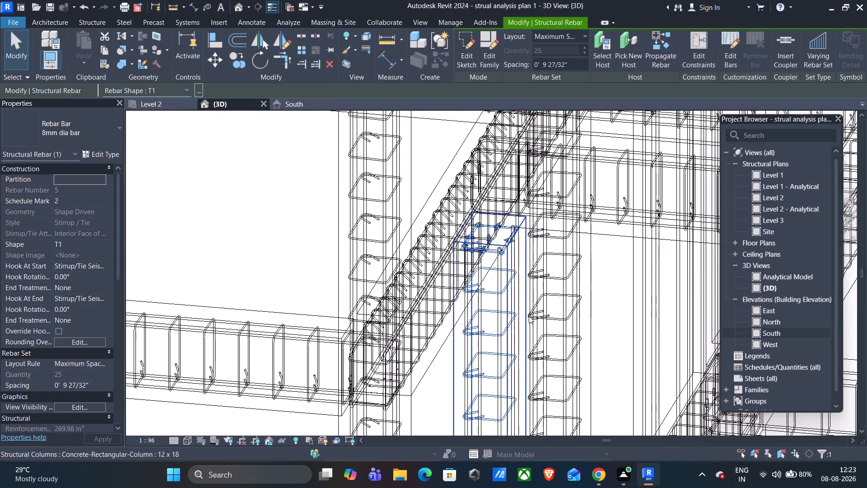
scroll(529, 316, "down", 7)
key("Escape")
Inspect the whole frame from a new angle for columns whose stirrups still stop at beam level.
scroll(563, 336, "up", 4)
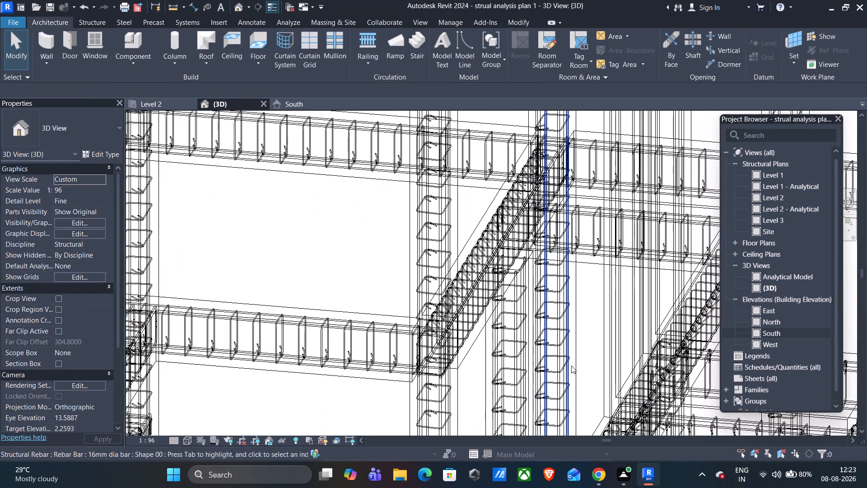
scroll(578, 363, "down", 7)
middle_click_drag(586, 346, 553, 302)
scroll(564, 363, "down", 3)
middle_click_drag(576, 377, 601, 306)
middle_click_drag(622, 407, 648, 418, "shift")
scroll(675, 403, "up", 1)
middle_click_drag(675, 403, 578, 392)
middle_click_drag(657, 381, 648, 384)
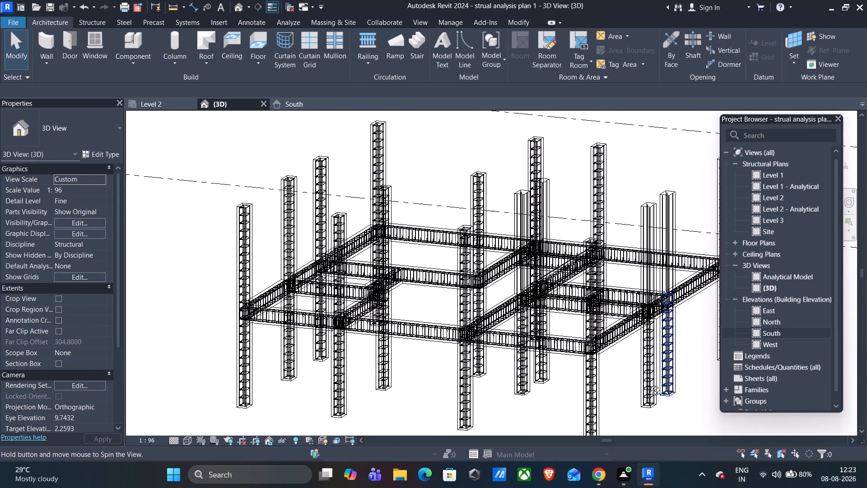
middle_click_drag(648, 384, 628, 404)
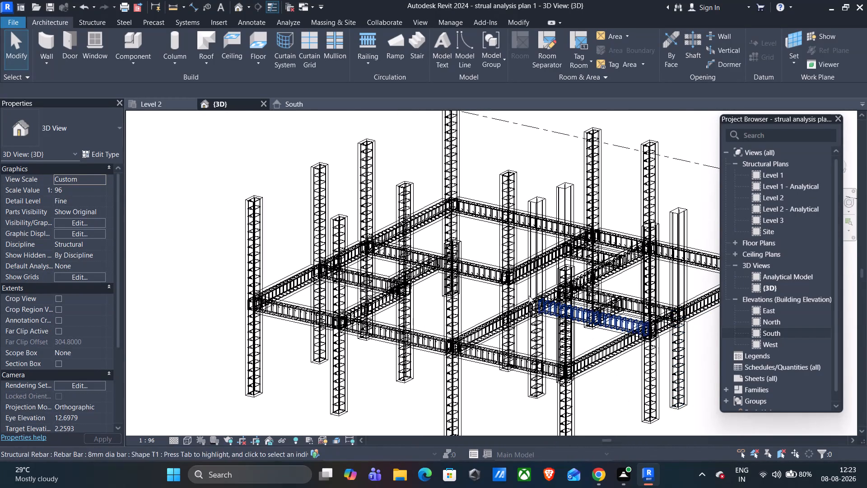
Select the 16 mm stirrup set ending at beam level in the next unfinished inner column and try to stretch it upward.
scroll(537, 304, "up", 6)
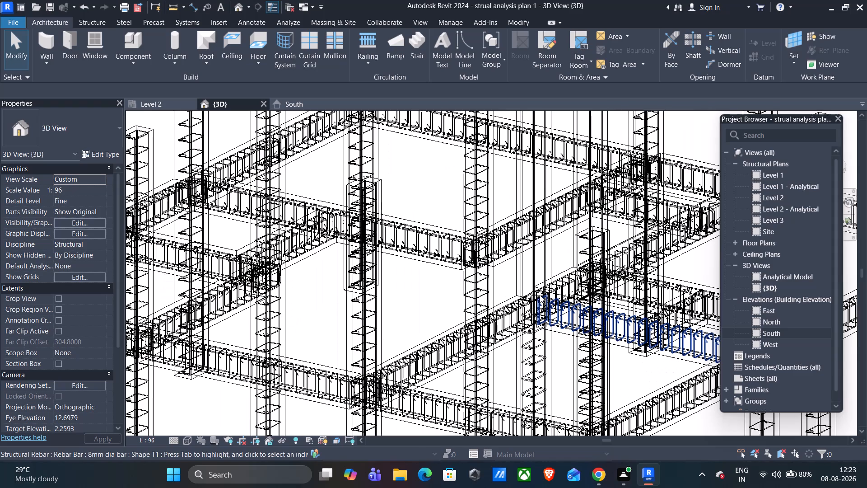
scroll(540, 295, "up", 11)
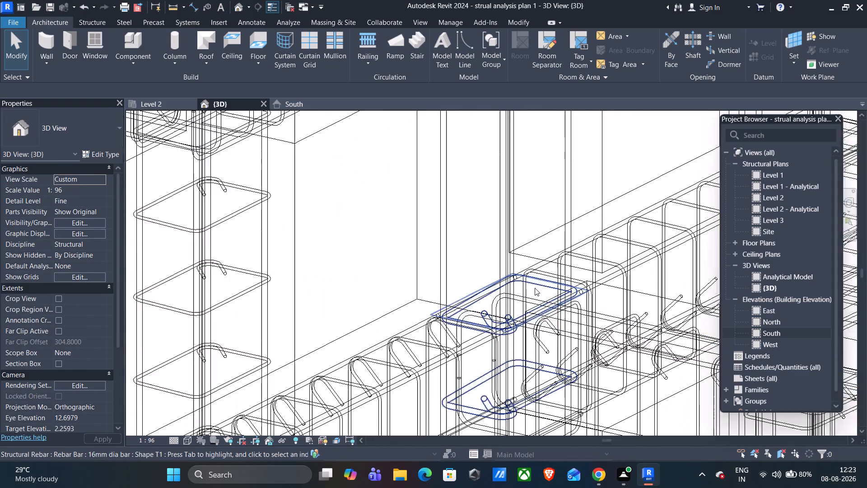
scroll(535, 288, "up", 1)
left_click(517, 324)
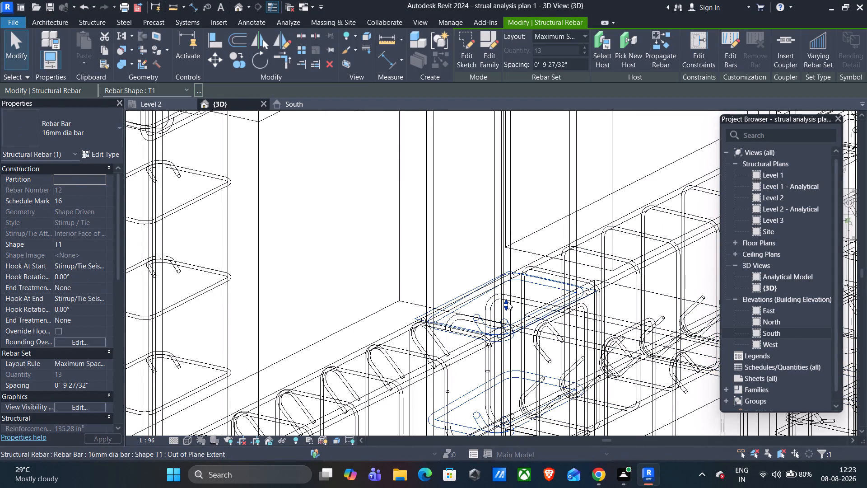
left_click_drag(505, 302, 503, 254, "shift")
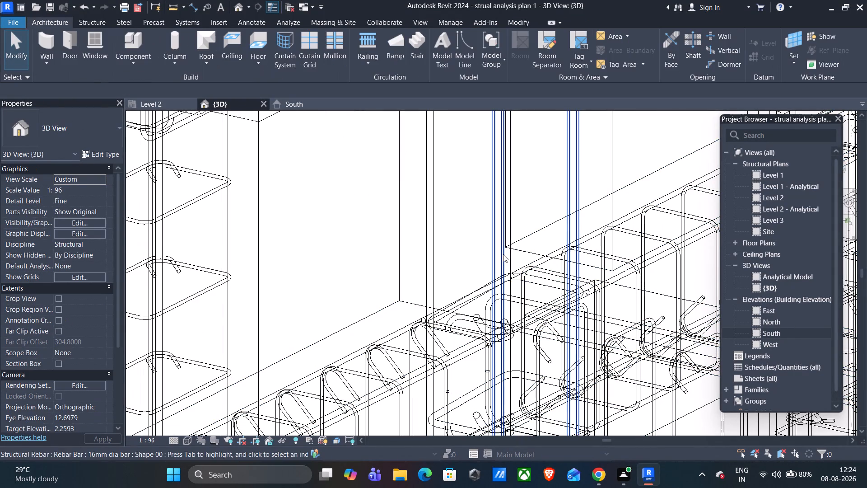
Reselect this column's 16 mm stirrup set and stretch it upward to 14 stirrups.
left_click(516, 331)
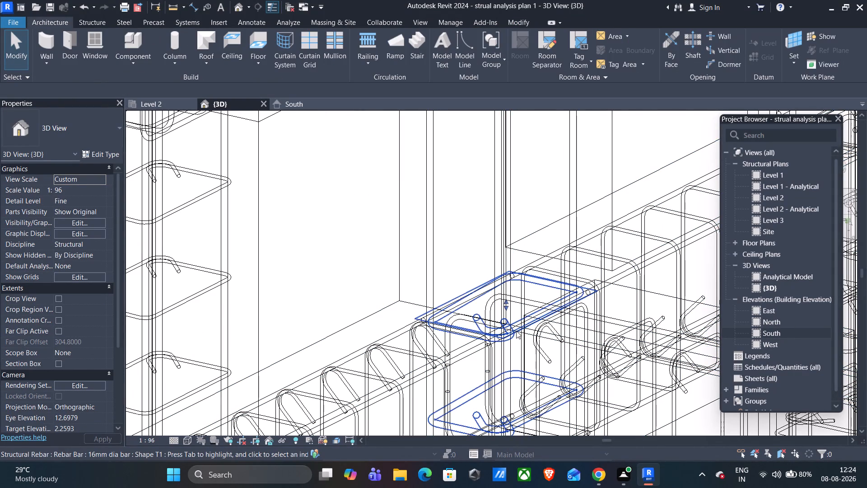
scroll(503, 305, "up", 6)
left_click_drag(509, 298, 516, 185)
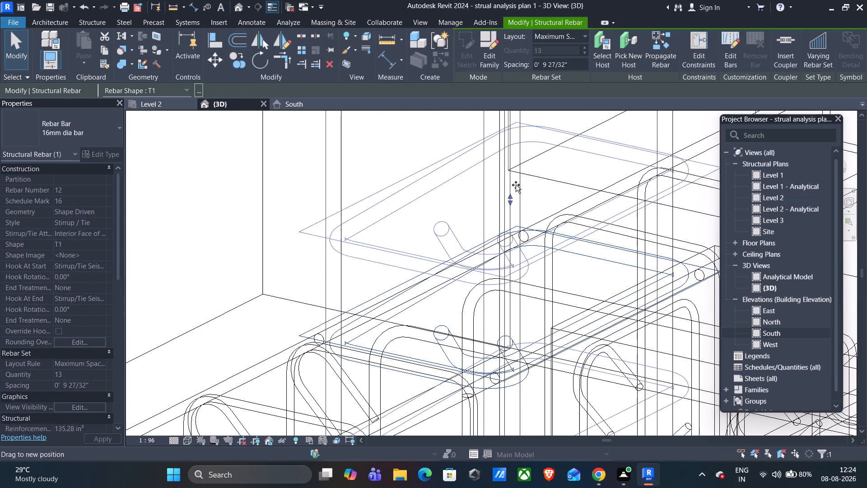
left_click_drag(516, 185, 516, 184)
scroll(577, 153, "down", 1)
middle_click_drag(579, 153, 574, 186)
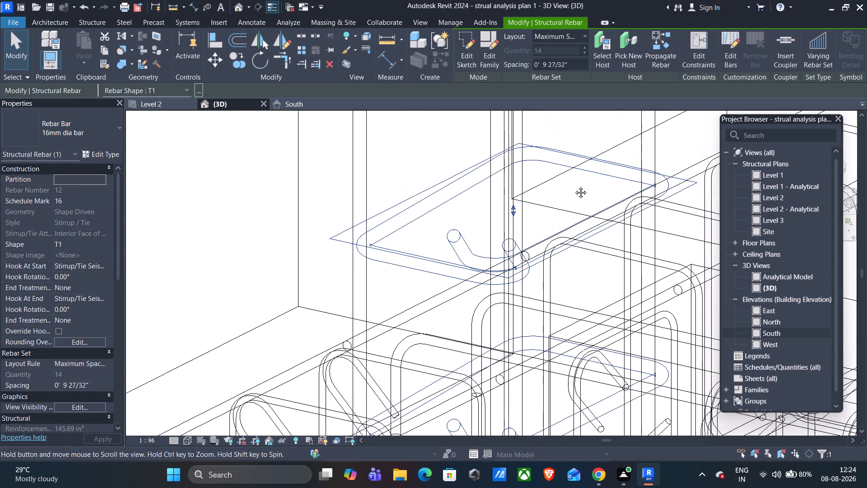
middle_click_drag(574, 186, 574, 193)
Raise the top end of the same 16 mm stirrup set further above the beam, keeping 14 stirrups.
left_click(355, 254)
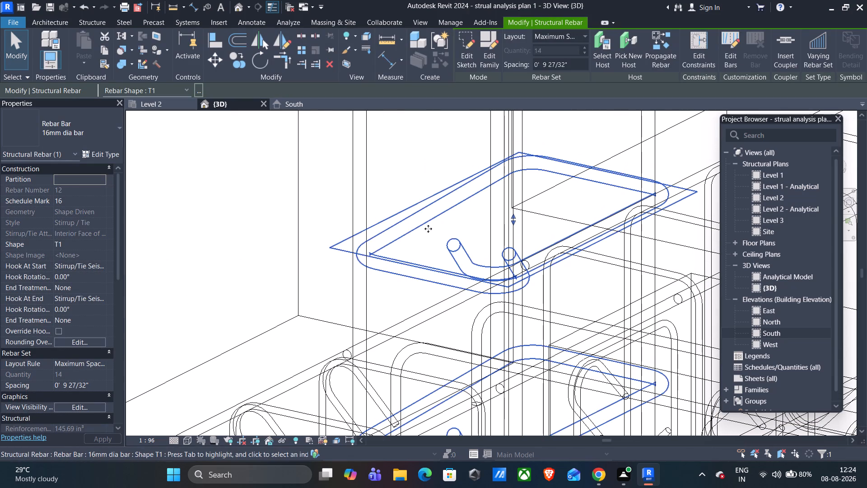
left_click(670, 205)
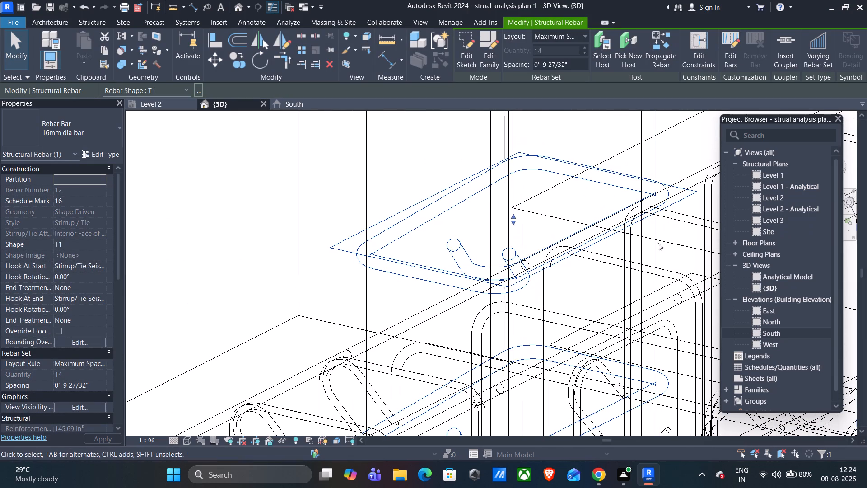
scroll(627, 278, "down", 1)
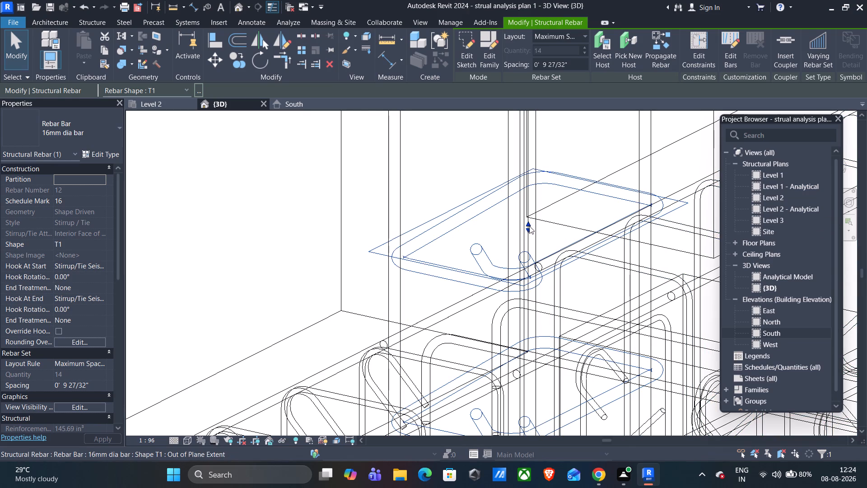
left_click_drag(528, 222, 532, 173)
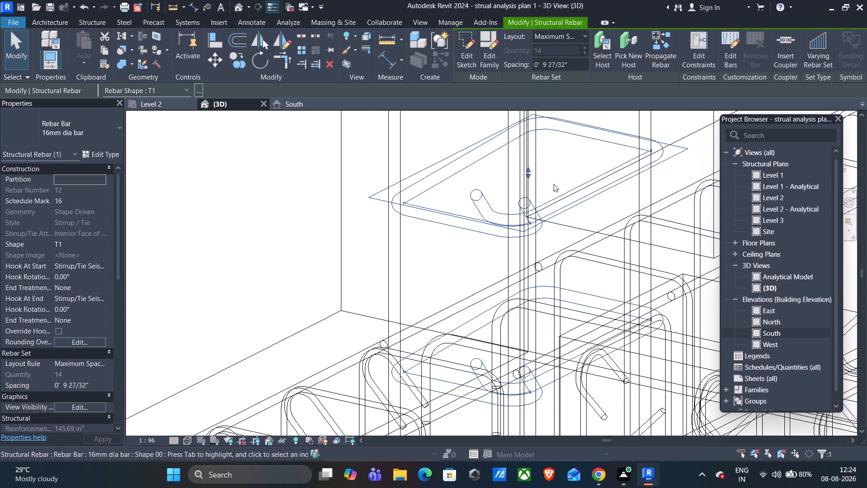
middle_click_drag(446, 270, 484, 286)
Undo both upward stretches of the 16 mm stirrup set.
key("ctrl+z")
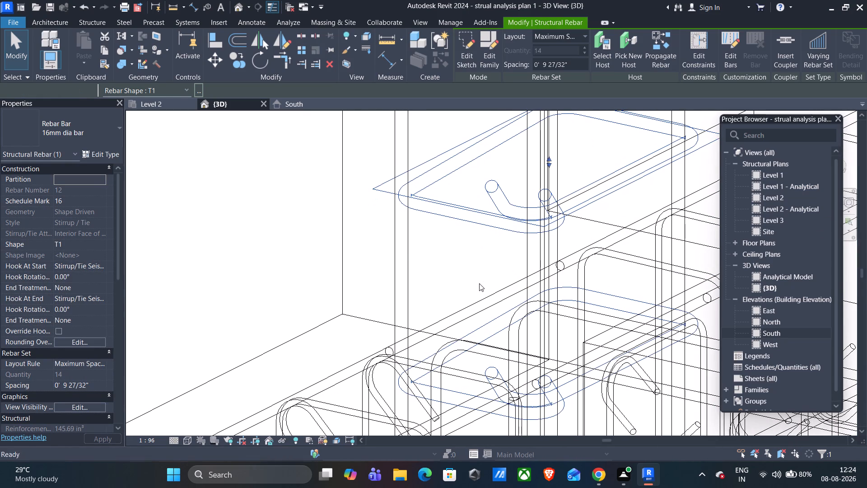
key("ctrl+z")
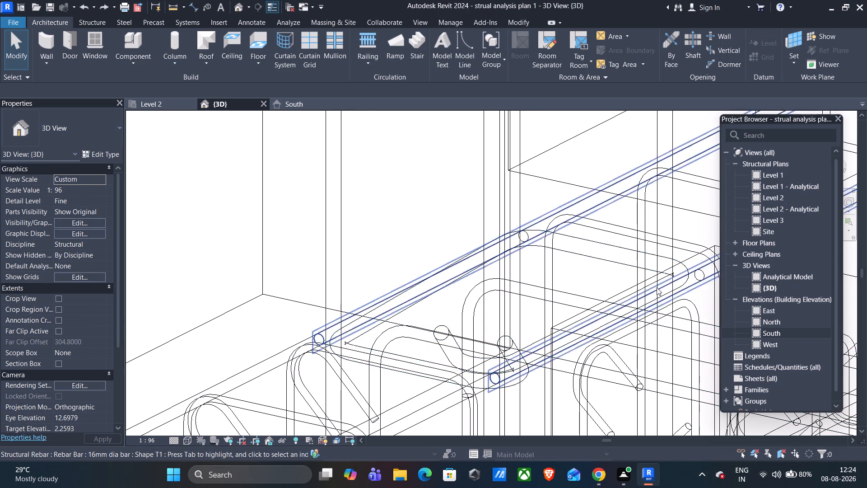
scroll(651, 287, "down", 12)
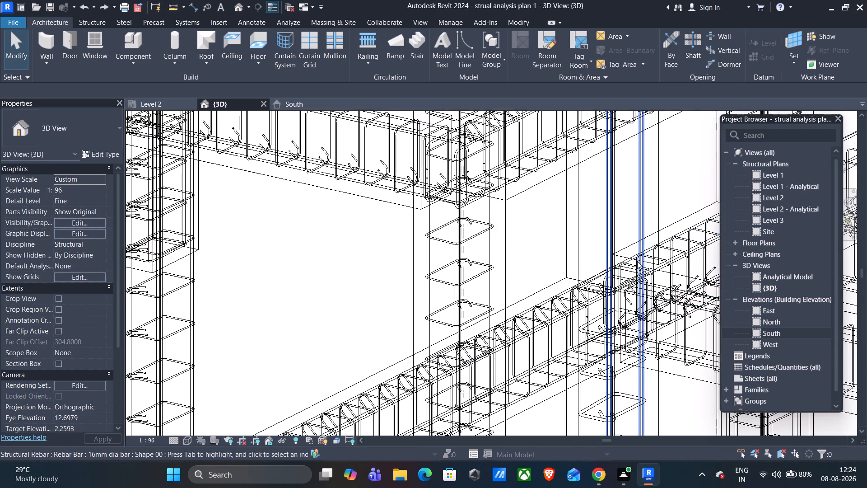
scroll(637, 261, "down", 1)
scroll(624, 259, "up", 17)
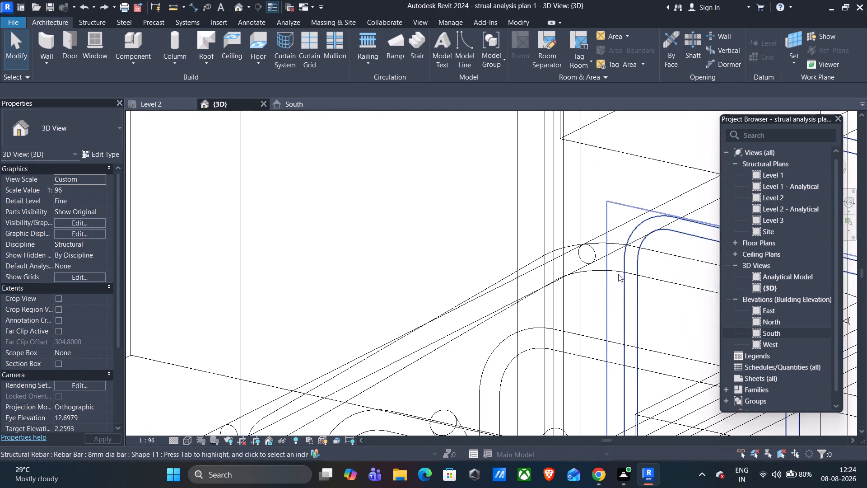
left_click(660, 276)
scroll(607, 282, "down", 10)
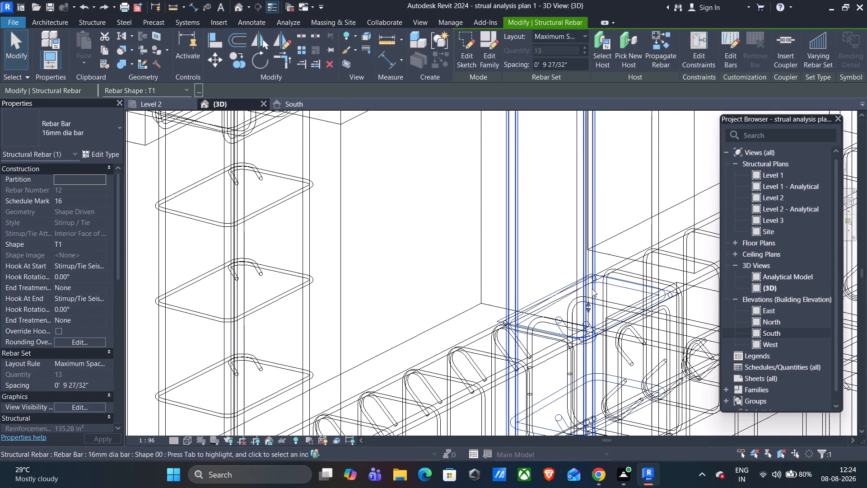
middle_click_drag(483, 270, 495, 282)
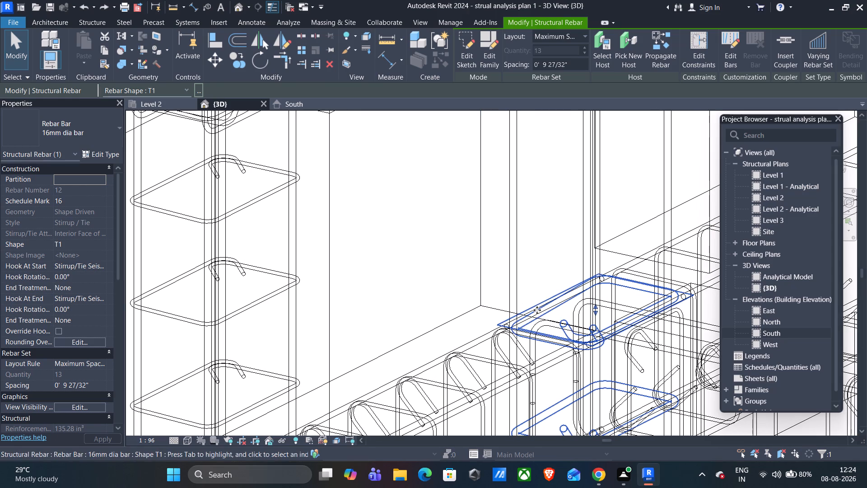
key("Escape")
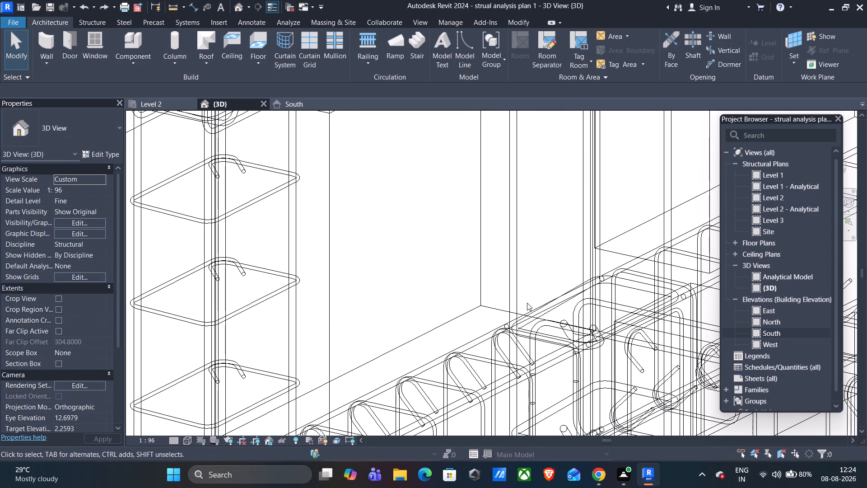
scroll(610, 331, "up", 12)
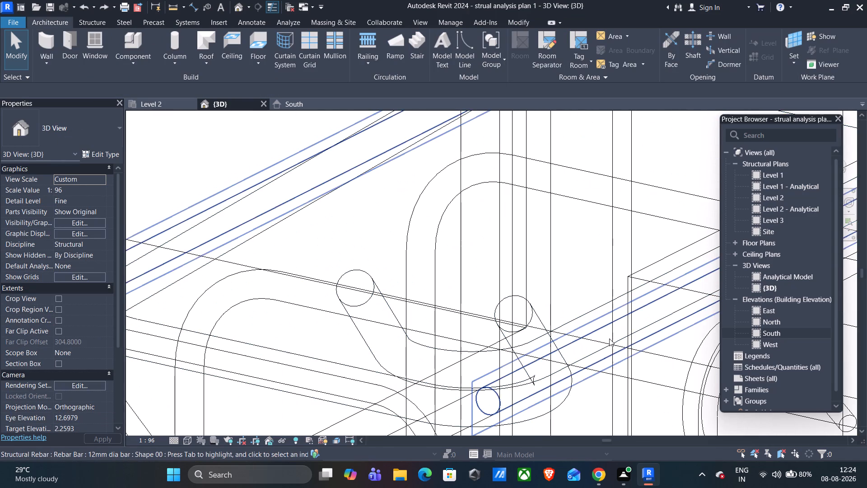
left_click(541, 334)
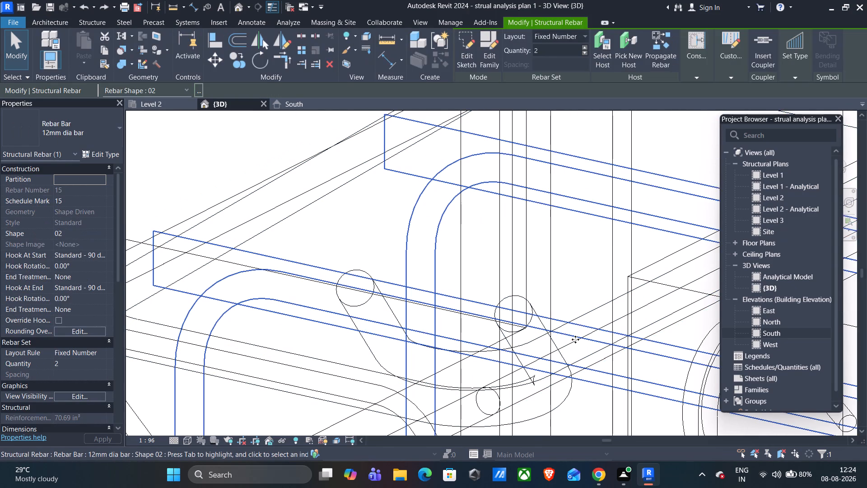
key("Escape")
Select the inner column's 16 mm stirrup set ending at beam level and stretch it upward to 15 stirrups.
scroll(542, 348, "down", 3)
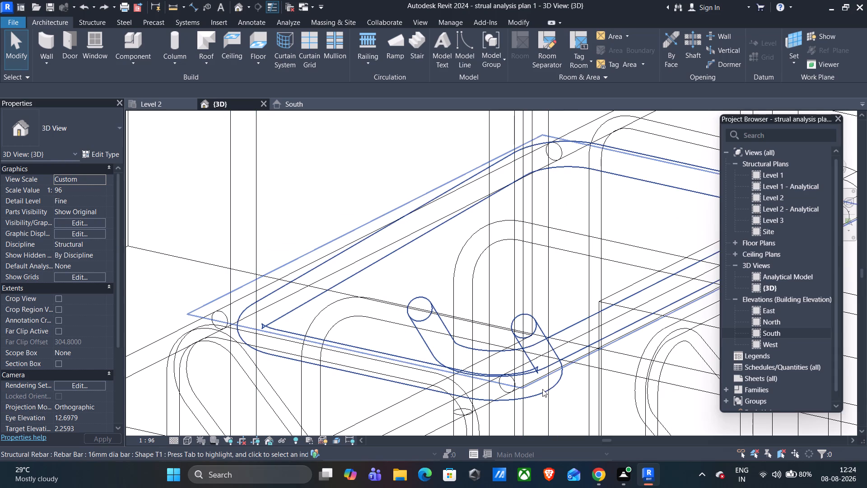
scroll(506, 386, "down", 4)
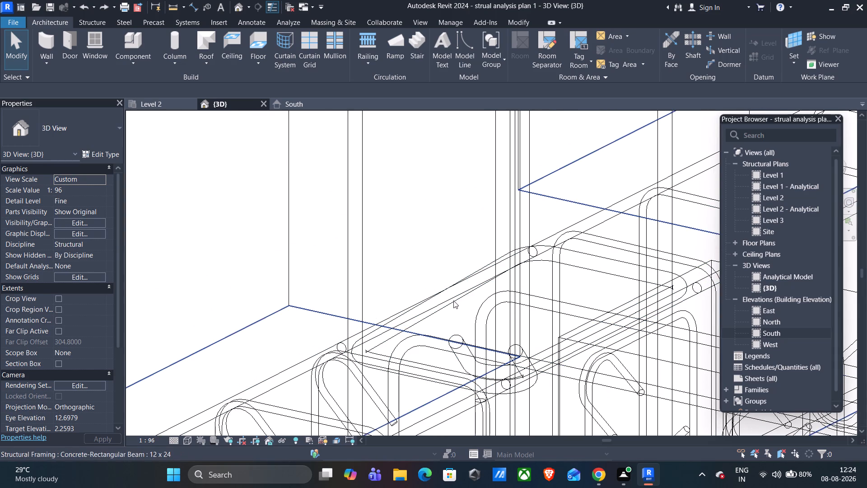
left_click(453, 300)
scroll(465, 304, "down", 2)
middle_click_drag(455, 282, 460, 283, "shift")
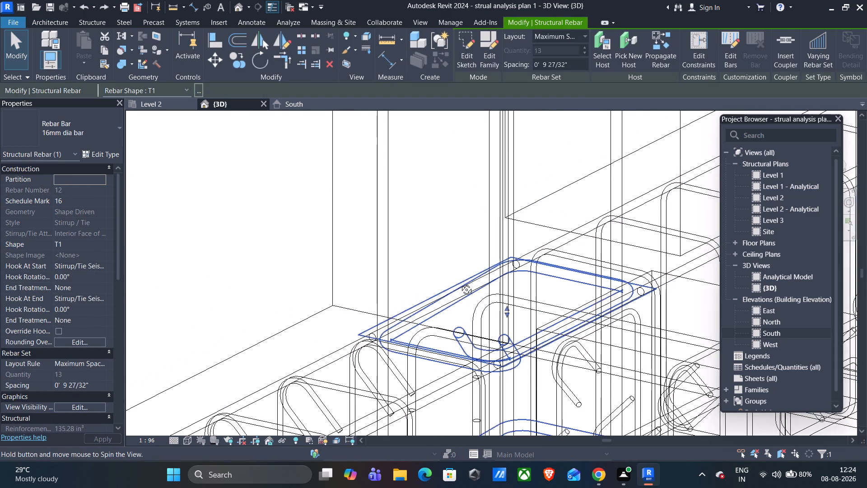
middle_click_drag(460, 283, 494, 313, "shift")
middle_click_drag(483, 320, 494, 320, "shift")
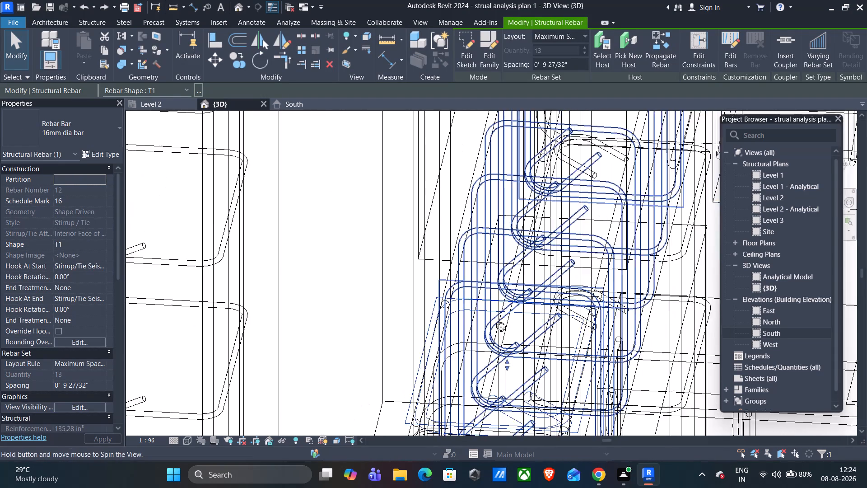
middle_click_drag(494, 320, 600, 296, "shift")
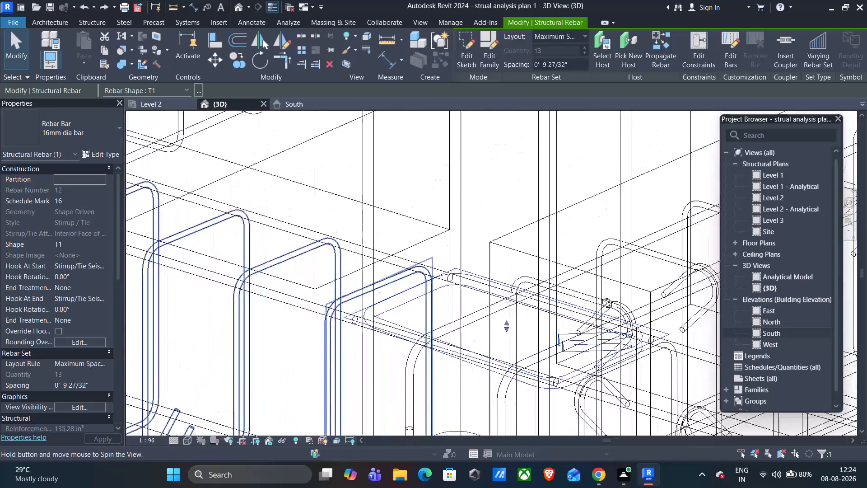
middle_click_drag(600, 296, 619, 291, "shift")
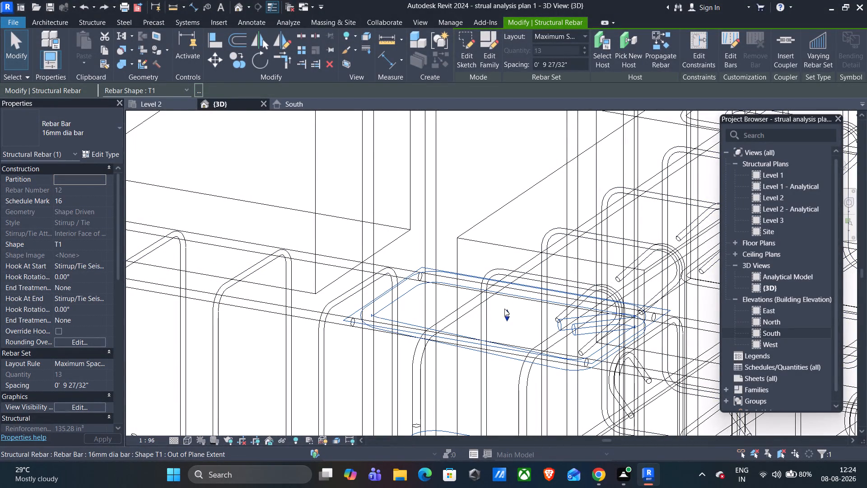
left_click_drag(506, 311, 515, 178)
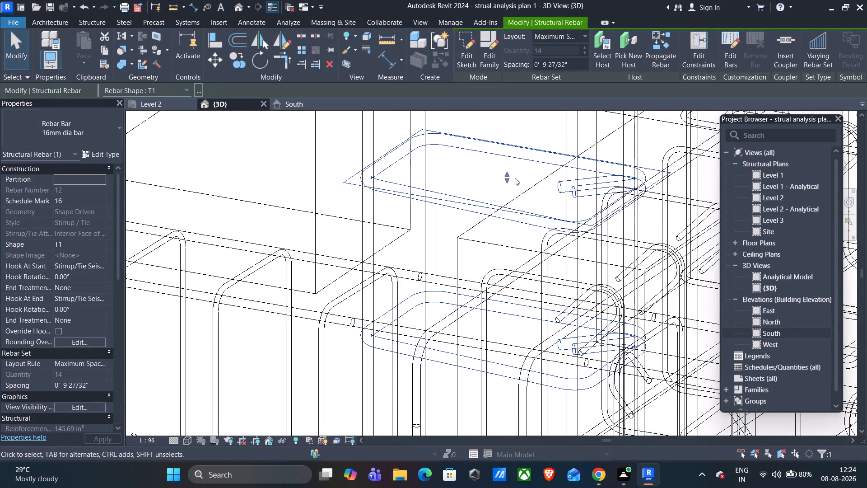
scroll(515, 178, "down", 6)
middle_click_drag(515, 169, 515, 316)
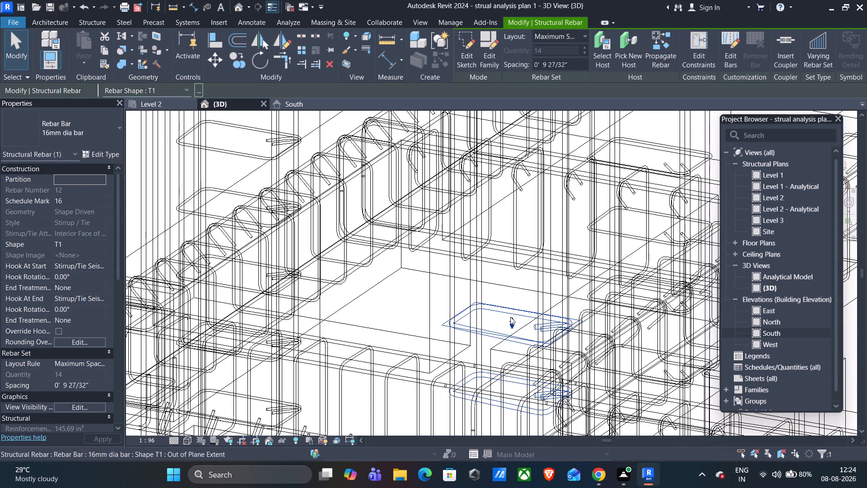
left_click_drag(511, 318, 516, 239)
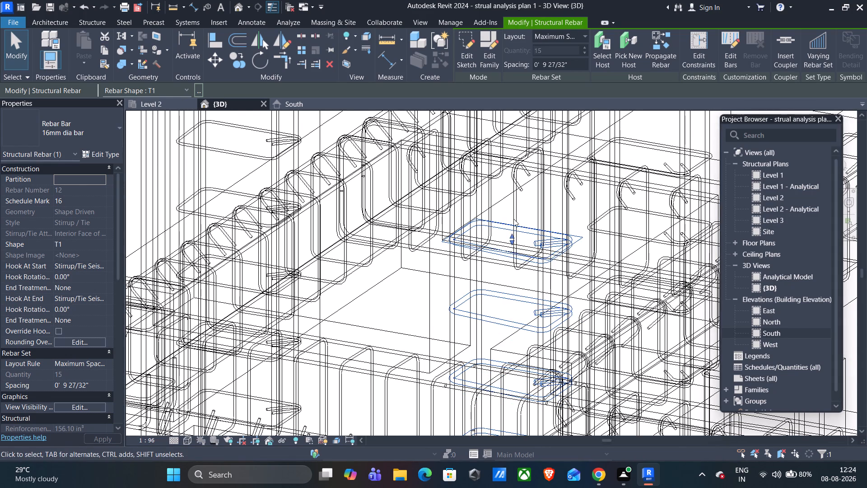
Stretch the same 16 mm stirrup set up through the upper beam to the column's top, reaching 25 stirrups.
scroll(517, 224, "down", 2)
middle_click_drag(515, 276, 511, 352)
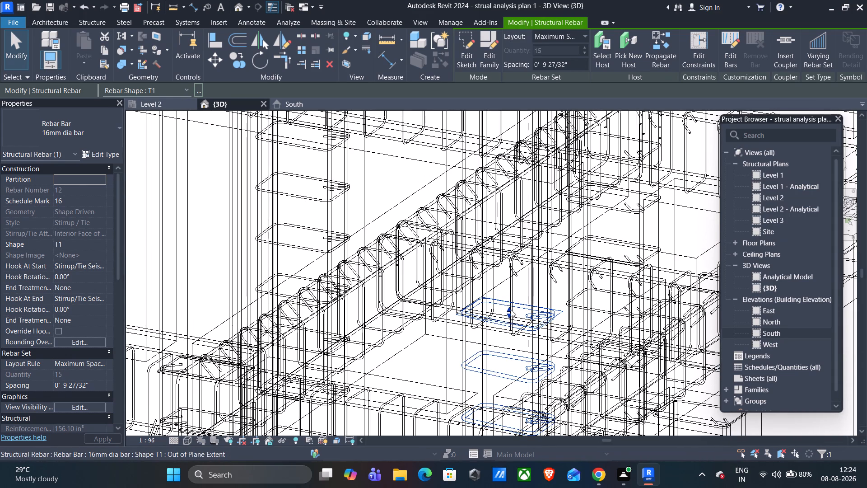
left_click_drag(510, 310, 518, 145)
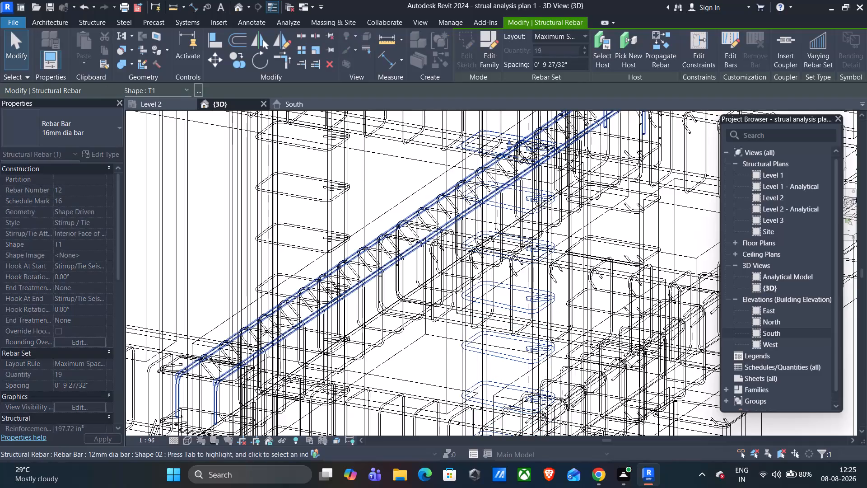
scroll(513, 192, "down", 4)
middle_click_drag(512, 202, 489, 358)
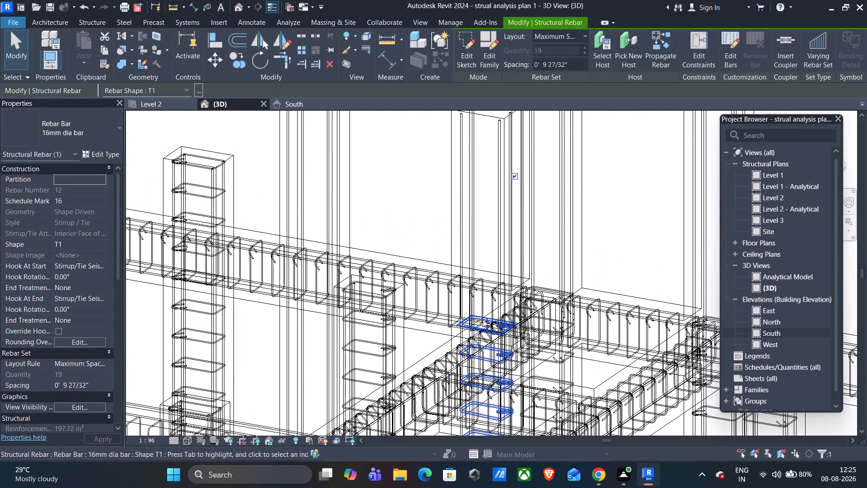
left_click_drag(486, 321, 491, 214)
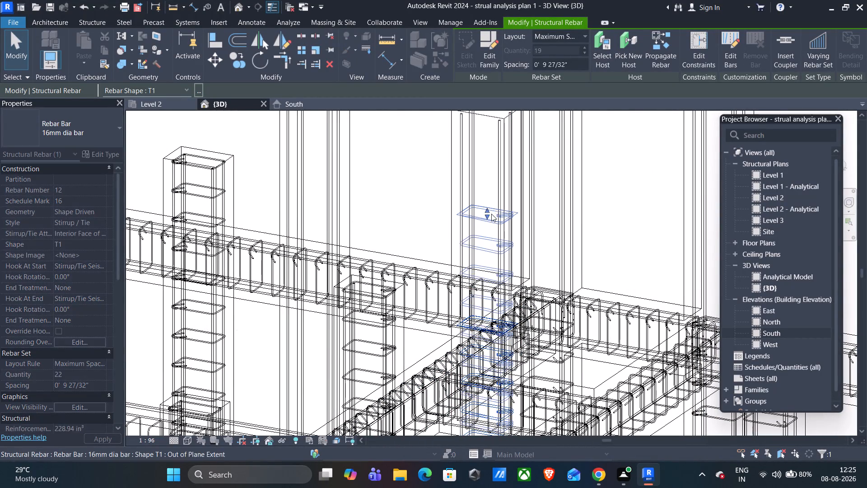
middle_click_drag(528, 226, 550, 358)
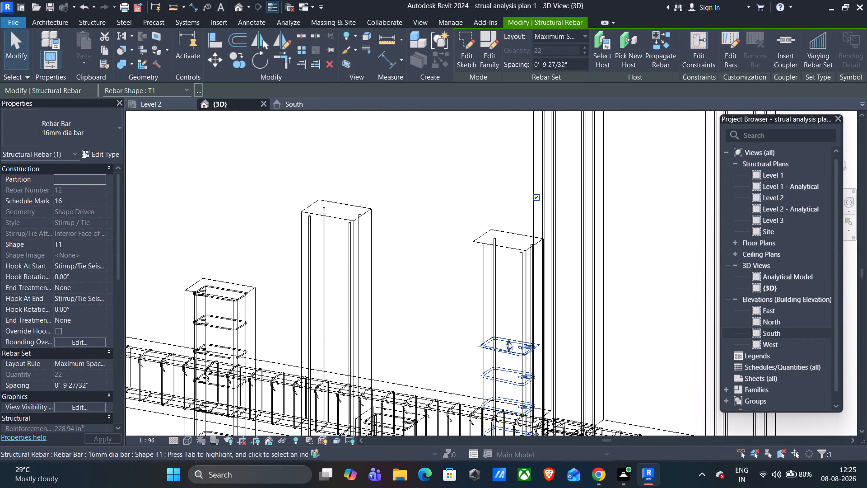
left_click_drag(508, 340, 512, 248)
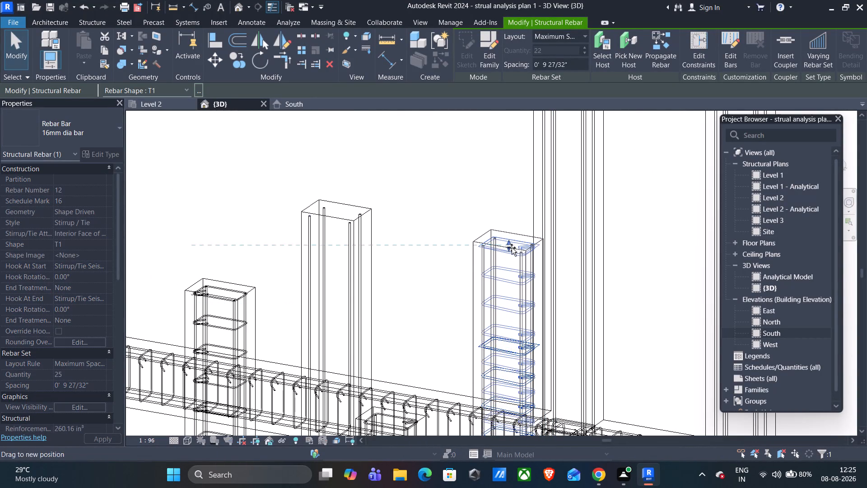
left_click_drag(512, 248, 512, 246)
key("Escape")
Select the 8 mm stirrup set ending at beam level in the next unfinished column and stretch it upward to 14 stirrups.
scroll(564, 298, "up", 3)
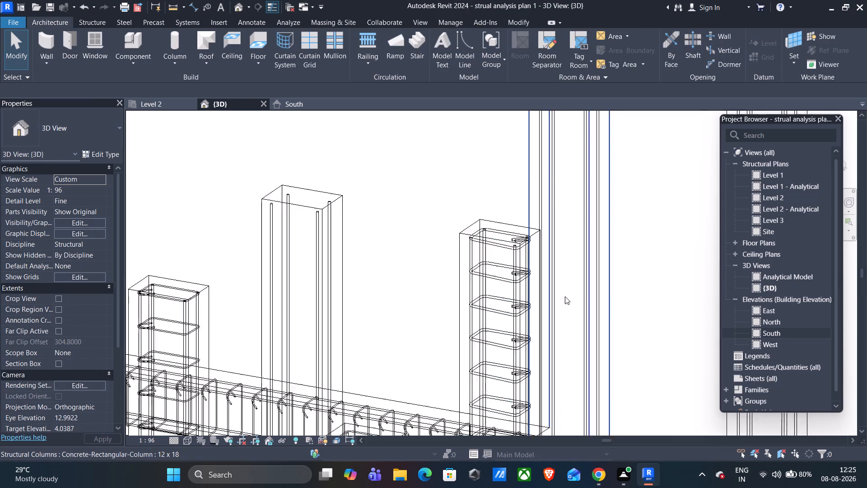
scroll(546, 302, "up", 4)
scroll(538, 321, "down", 7)
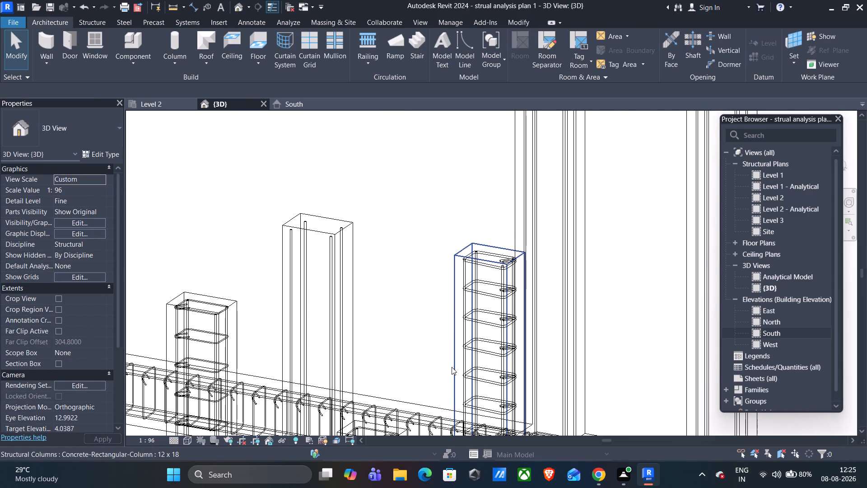
middle_click_drag(371, 363, 434, 280)
middle_click_drag(368, 411, 407, 289)
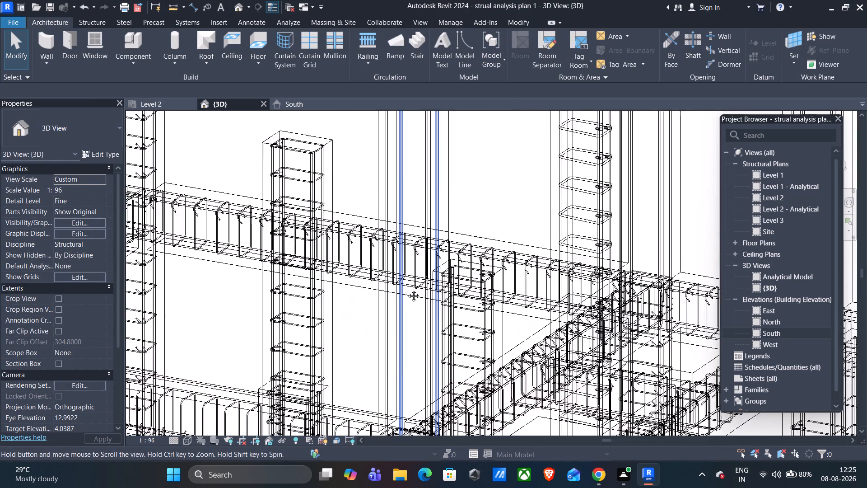
middle_click_drag(407, 289, 406, 286)
middle_click_drag(414, 408, 414, 402)
scroll(414, 408, "up", 5)
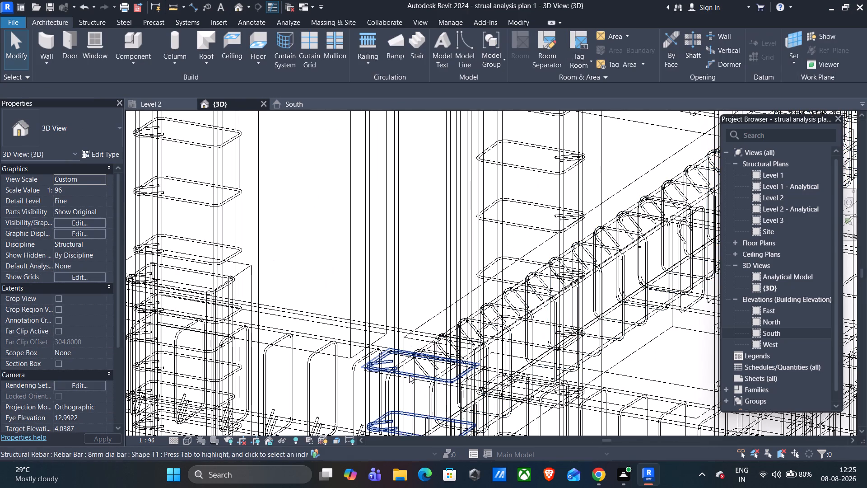
scroll(402, 394, "up", 7)
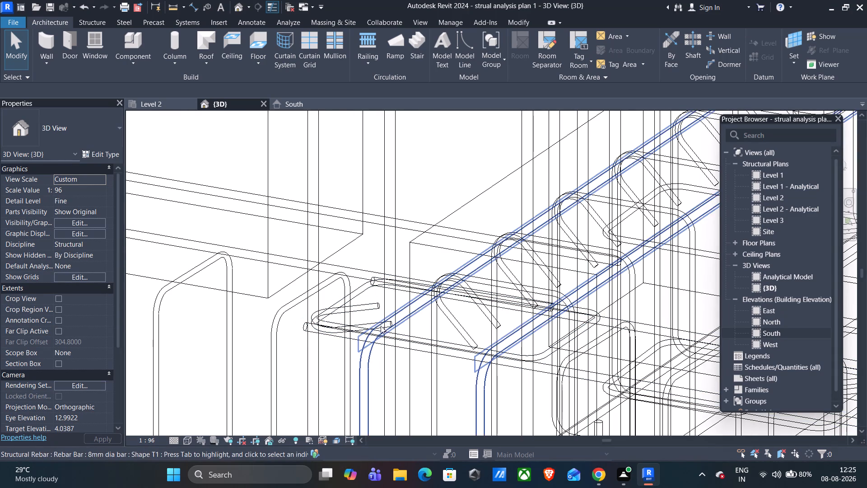
left_click(362, 307)
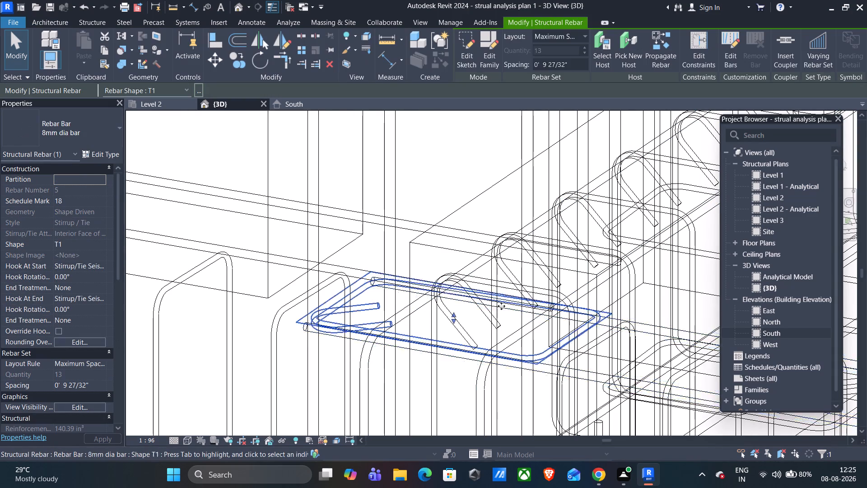
left_click_drag(454, 315, 457, 295)
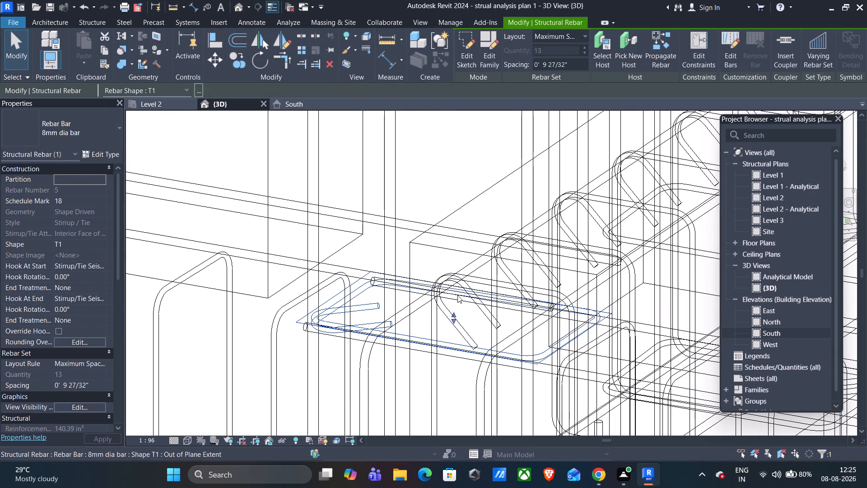
left_click_drag(457, 295, 464, 207)
Stretch the same 8 mm stirrup set further up the column to the upper beam, reaching 20 stirrups.
scroll(433, 253, "down", 4)
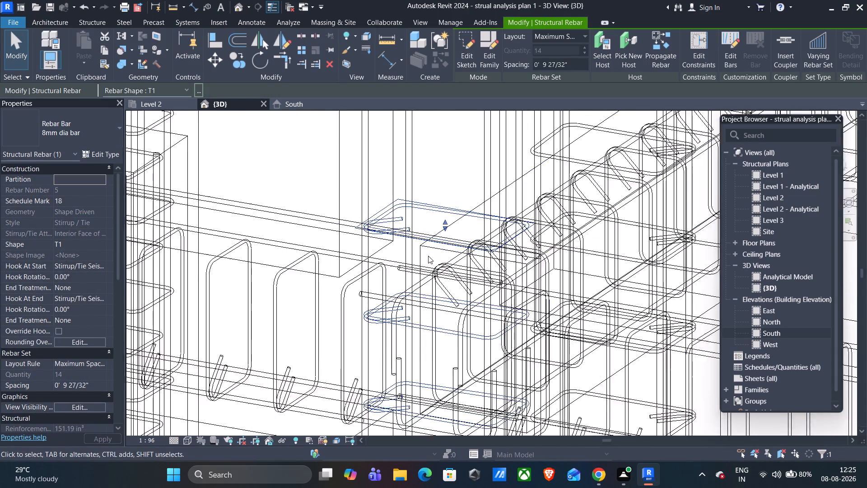
scroll(428, 257, "down", 3)
middle_click_drag(425, 263, 413, 351)
left_click_drag(425, 319, 422, 300)
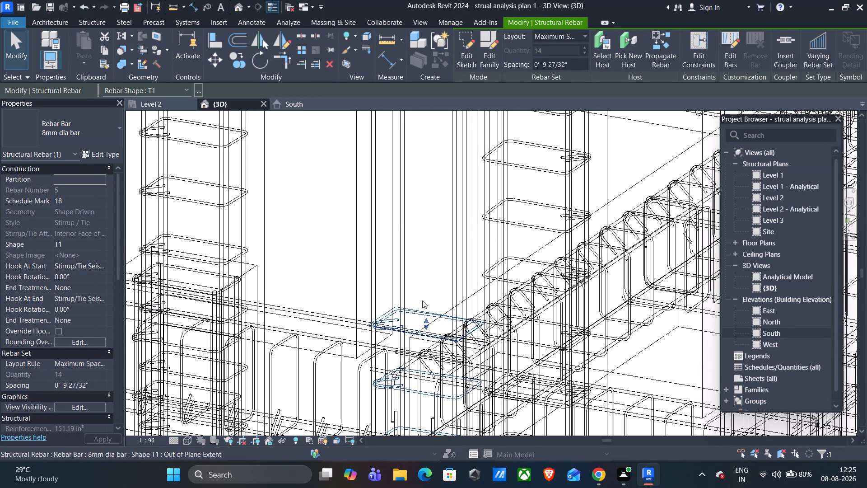
left_click_drag(422, 300, 430, 283)
scroll(469, 289, "down", 3)
middle_click_drag(456, 347, 451, 404)
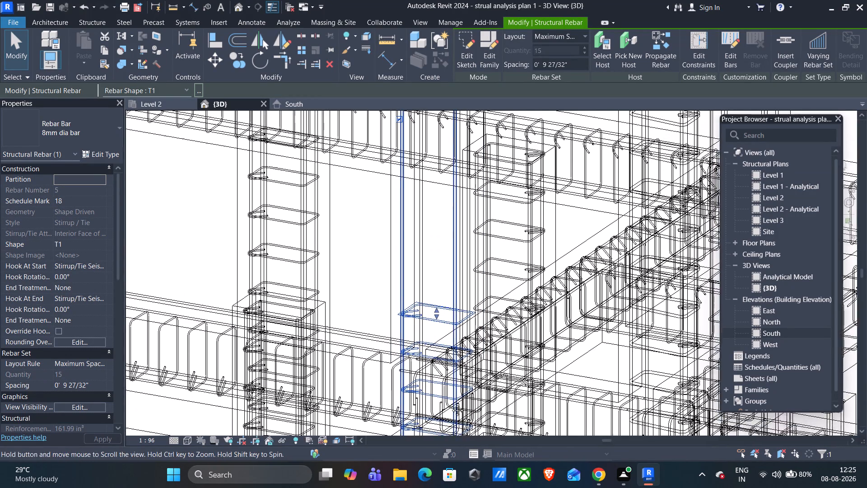
middle_click_drag(451, 404, 455, 448)
left_click_drag(439, 382, 437, 309)
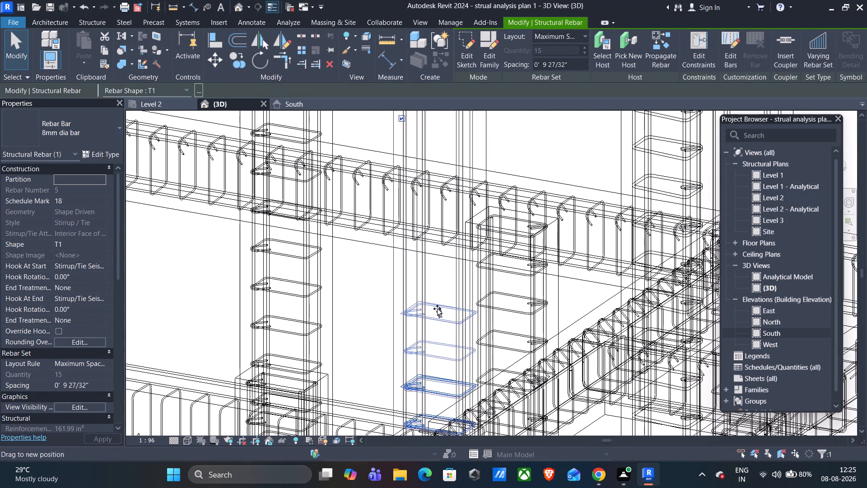
left_click_drag(437, 309, 459, 189)
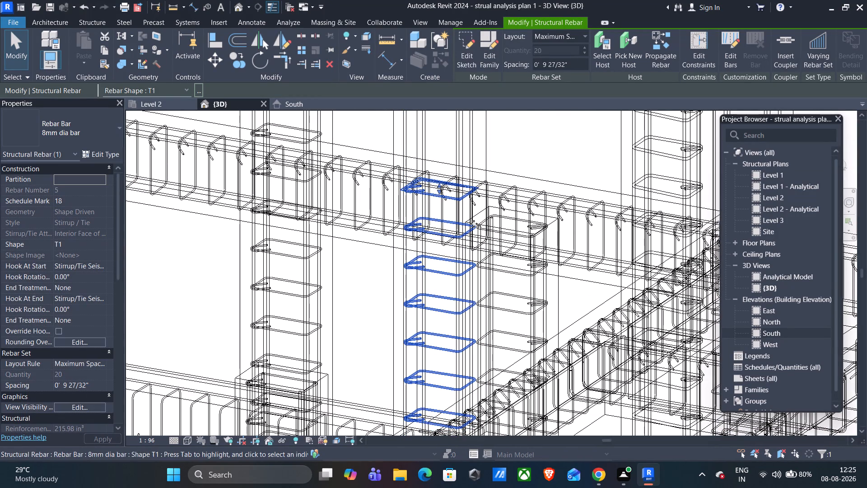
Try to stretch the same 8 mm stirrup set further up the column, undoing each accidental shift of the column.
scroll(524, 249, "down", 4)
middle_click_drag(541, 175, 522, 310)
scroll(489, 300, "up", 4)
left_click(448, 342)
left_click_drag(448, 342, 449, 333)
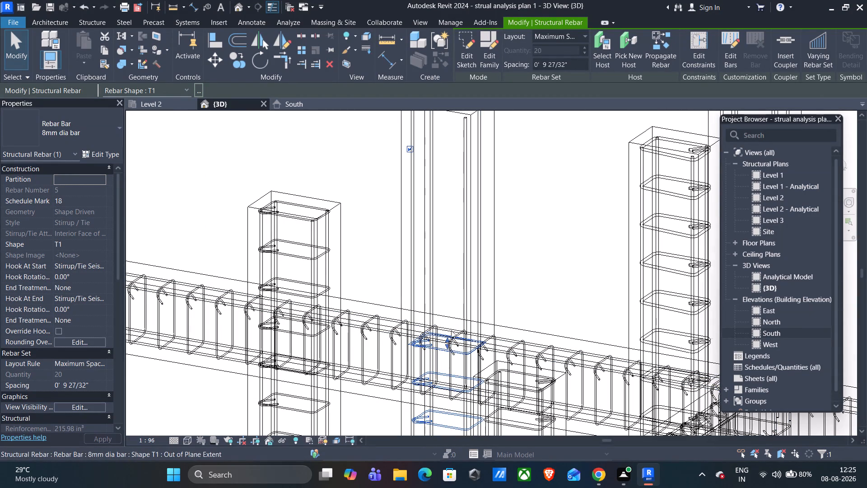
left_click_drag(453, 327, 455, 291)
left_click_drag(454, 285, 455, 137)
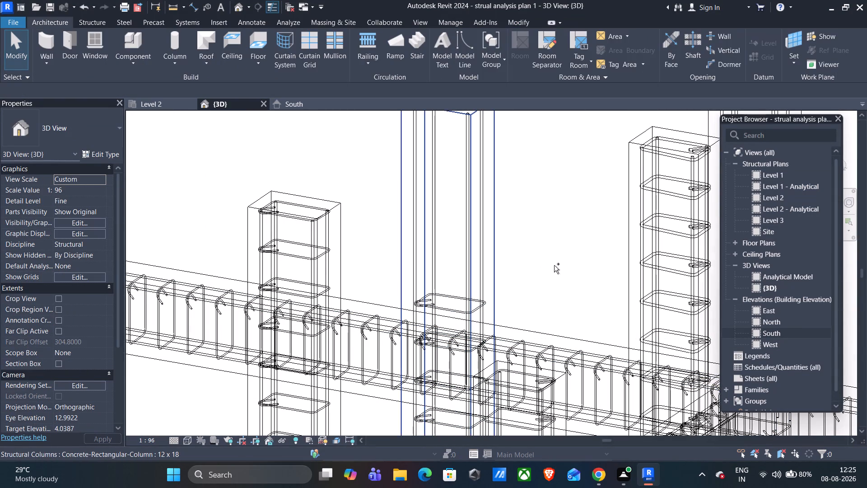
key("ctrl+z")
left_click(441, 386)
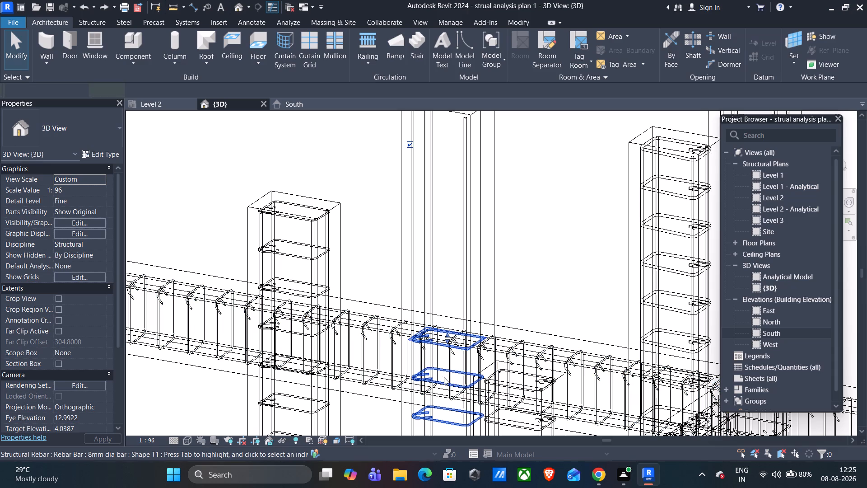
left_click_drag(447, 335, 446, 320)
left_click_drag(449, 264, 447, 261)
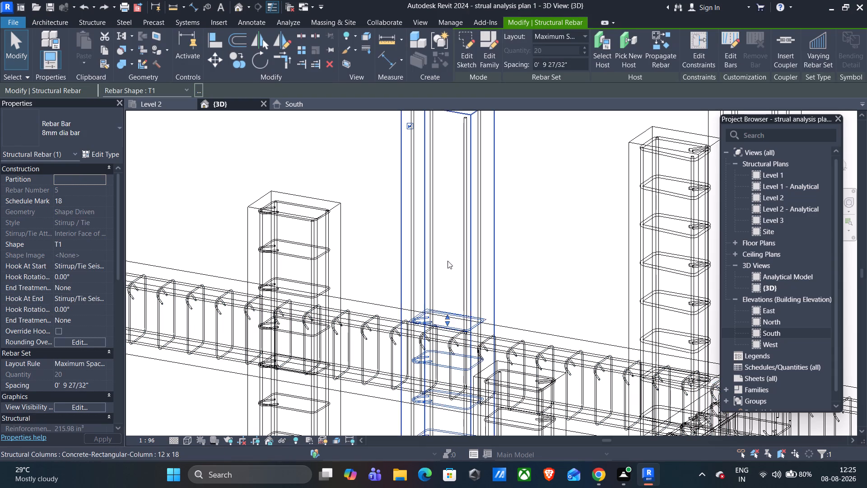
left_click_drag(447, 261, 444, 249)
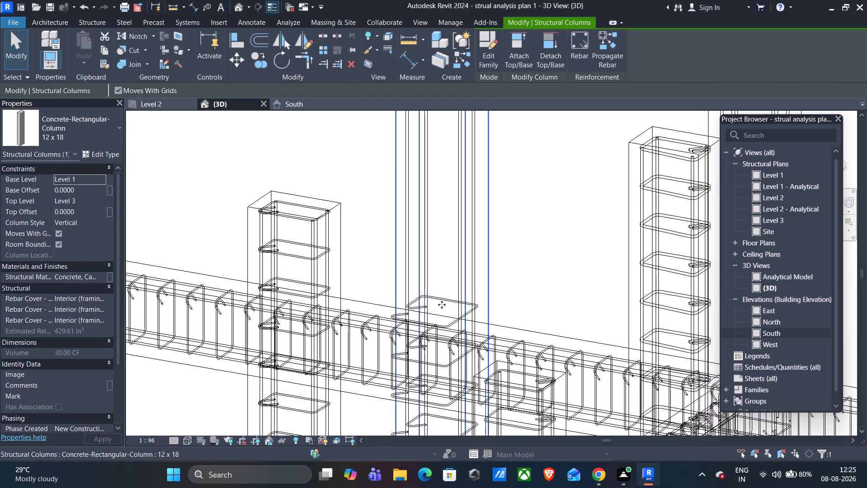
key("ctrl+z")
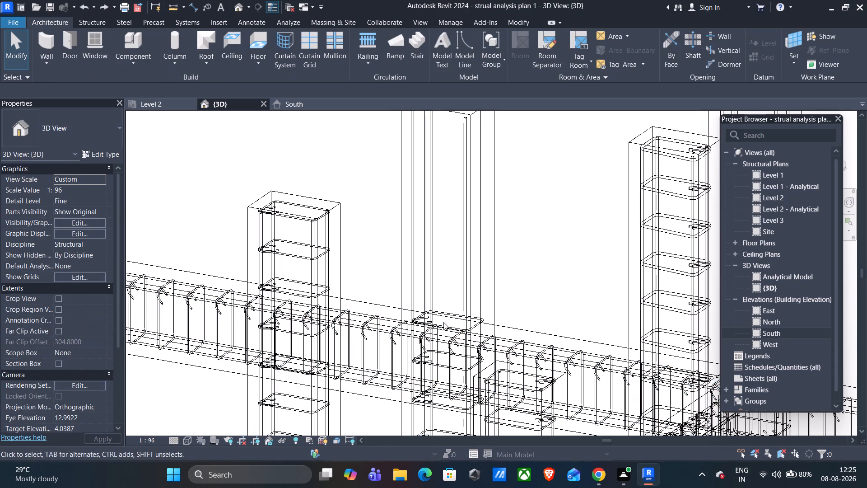
Stretch the same 8 mm stirrup set up to the column's top, reaching 26 stirrups.
left_click(447, 365)
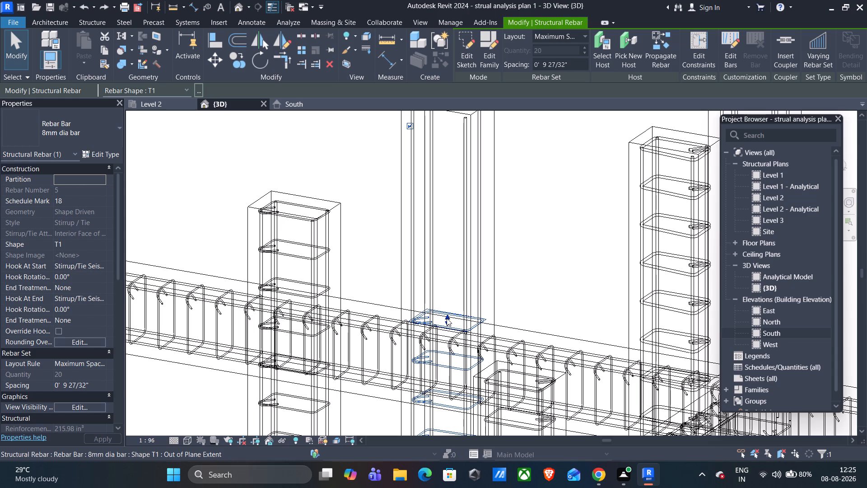
left_click_drag(447, 317, 447, 311)
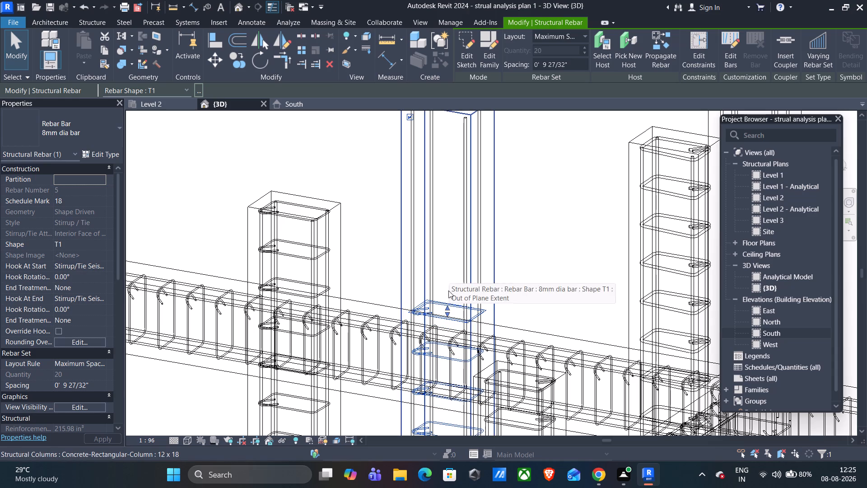
left_click_drag(447, 306, 447, 273)
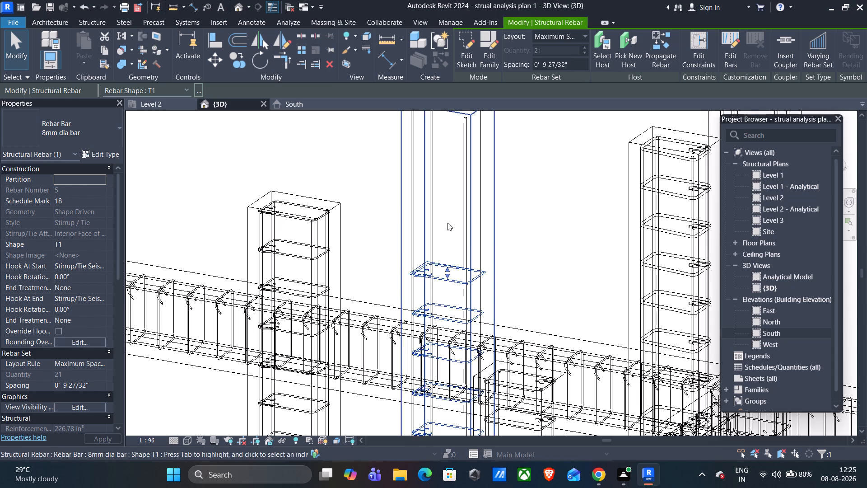
middle_click_drag(447, 216, 453, 300)
left_click_drag(455, 354, 457, 300)
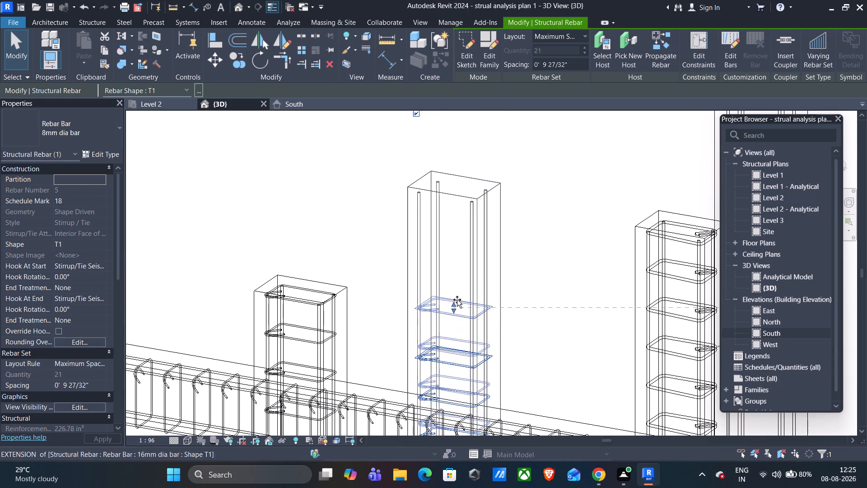
left_click_drag(457, 300, 464, 195)
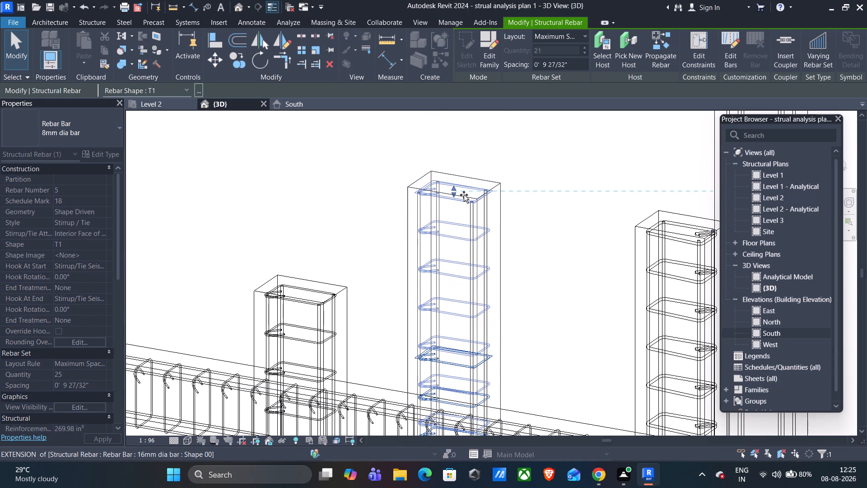
left_click_drag(464, 195, 464, 196)
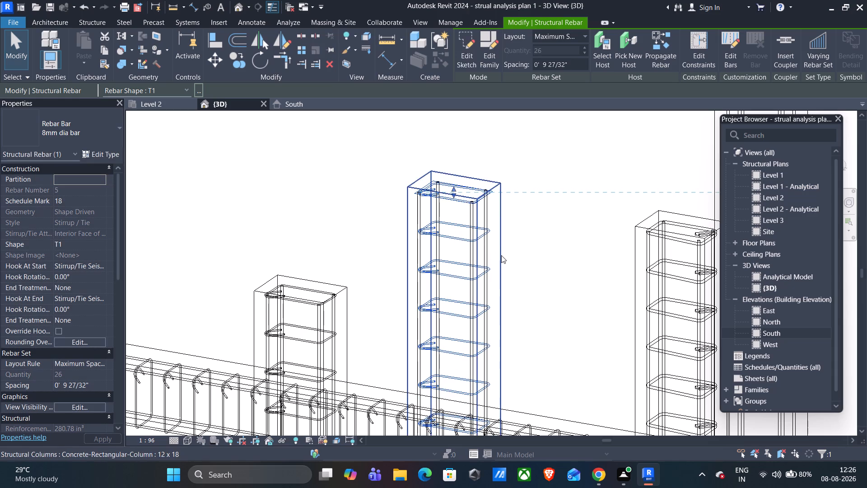
key("Escape")
Select the 8 mm stirrup set ending at beam level in the next unfinished column and stretch it upward to 15 stirrups.
scroll(522, 199, "down", 7)
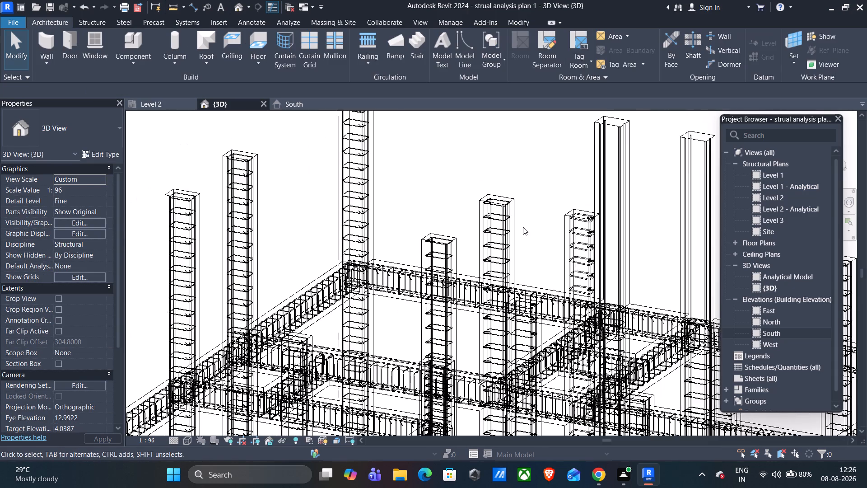
scroll(524, 232, "down", 3)
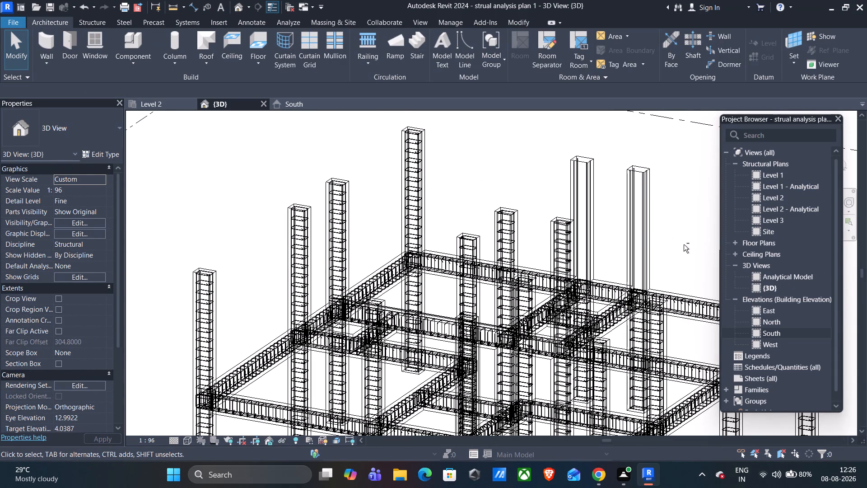
middle_click_drag(684, 244, 592, 276, "shift")
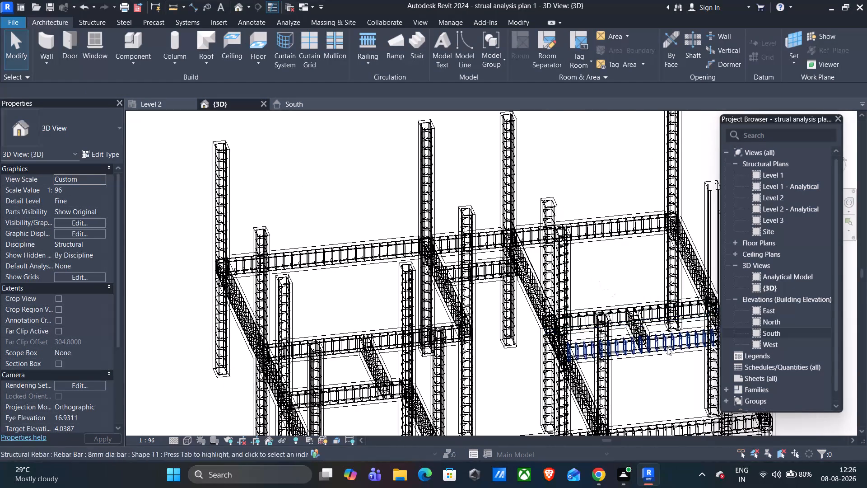
middle_click_drag(666, 377, 636, 368, "shift")
scroll(635, 369, "down", 3)
middle_click_drag(650, 393, 625, 385, "shift")
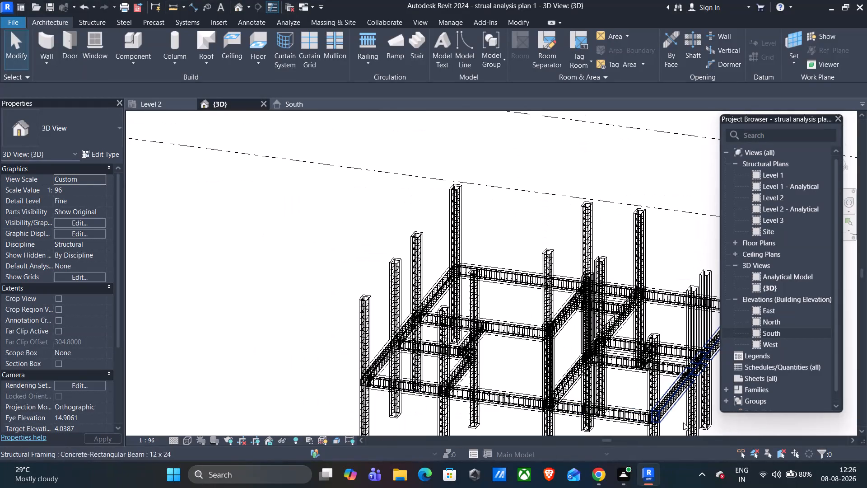
middle_click_drag(701, 422, 663, 414)
scroll(712, 418, "down", 2)
scroll(663, 409, "up", 7)
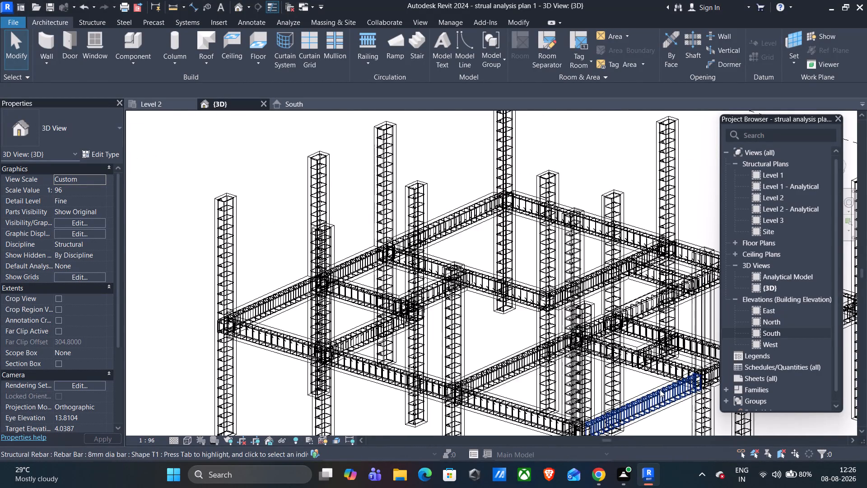
scroll(660, 389, "up", 3)
scroll(585, 333, "down", 4)
scroll(660, 350, "down", 1)
middle_click_drag(627, 393, 636, 399, "shift")
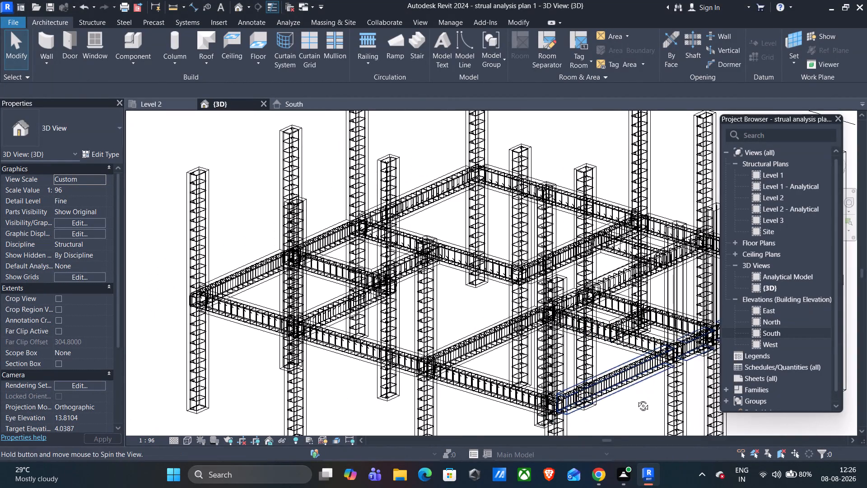
middle_click_drag(636, 399, 654, 402, "shift")
middle_click_drag(690, 407, 564, 389)
scroll(590, 315, "up", 9)
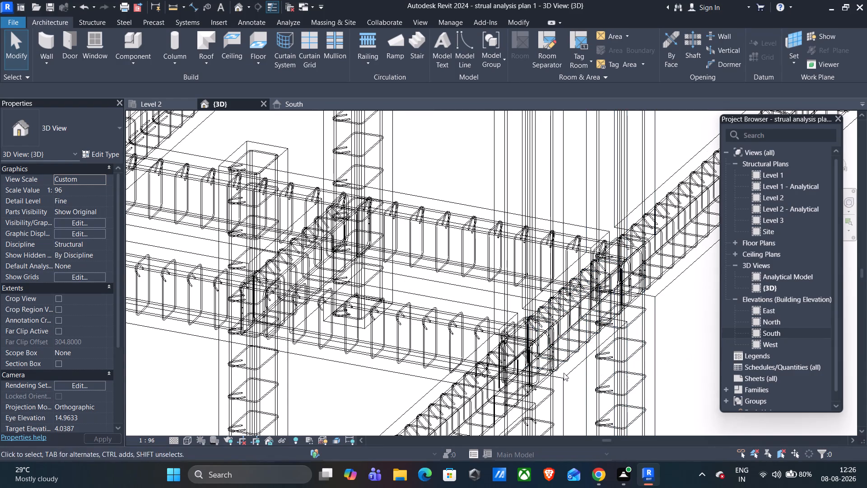
left_click(546, 400)
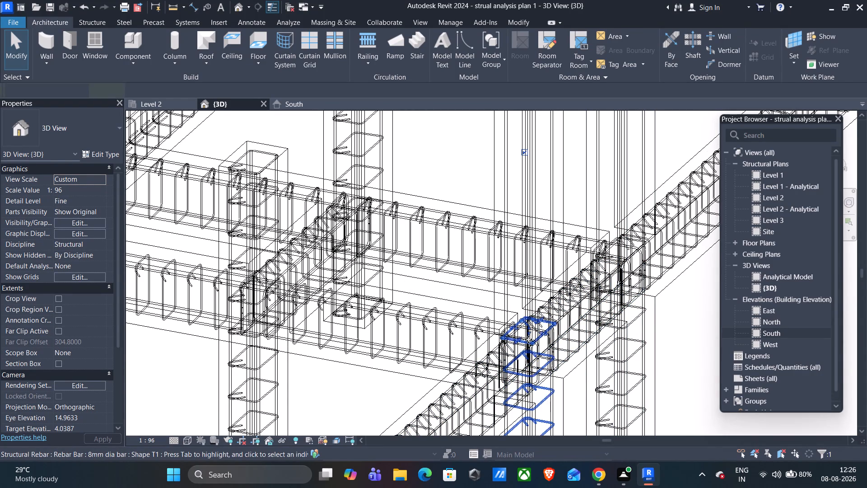
scroll(528, 336, "up", 10)
left_click_drag(527, 313, 536, 191)
scroll(537, 190, "down", 6)
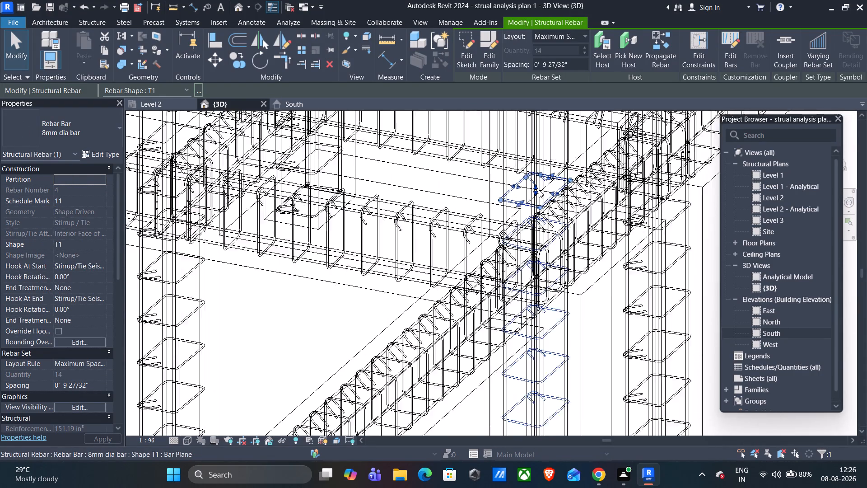
scroll(539, 190, "down", 5)
left_click_drag(536, 185, 530, 159)
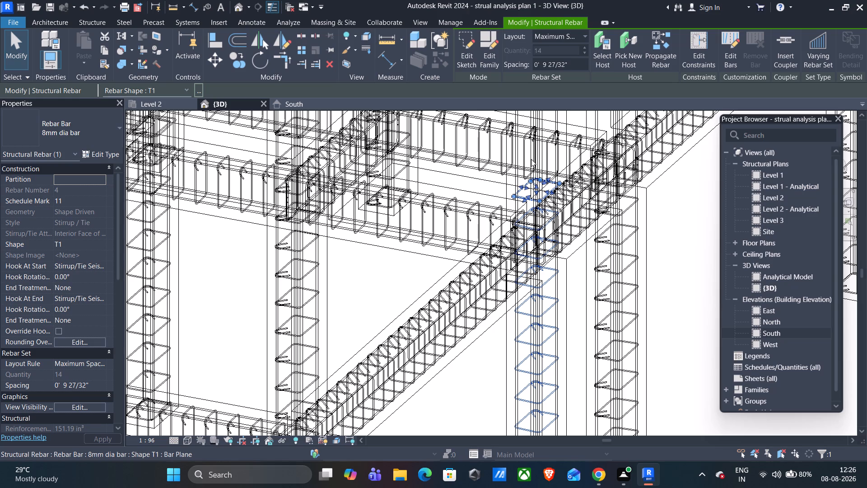
scroll(541, 166, "down", 5)
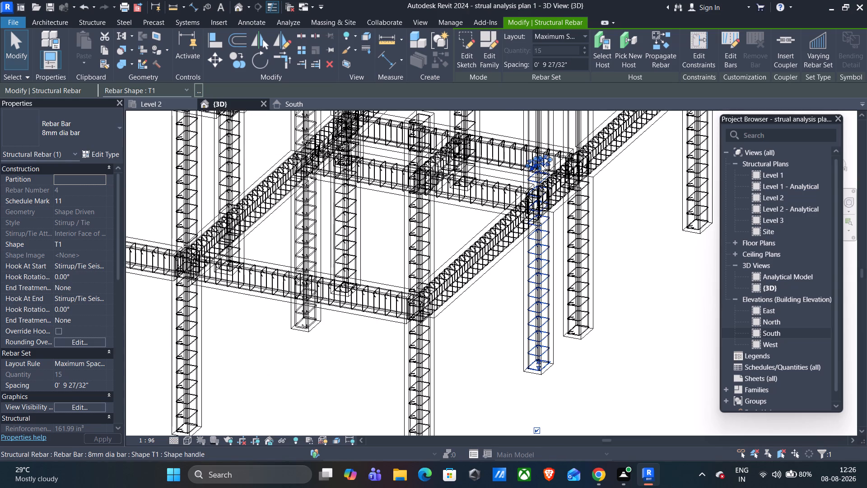
Stretch the same 8 mm stirrup set further up the column, reaching 23 stirrups.
middle_click_drag(541, 164, 540, 313)
scroll(537, 305, "up", 8)
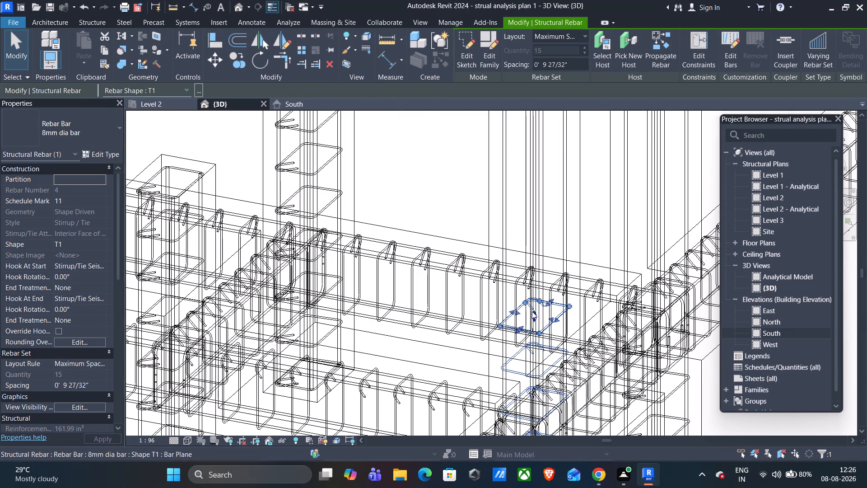
left_click_drag(534, 311, 547, 148)
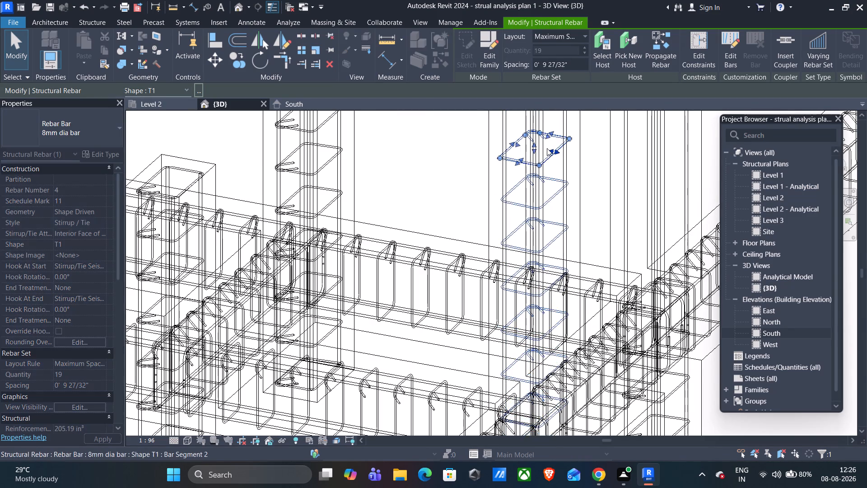
scroll(549, 152, "down", 4)
middle_click_drag(556, 160, 538, 297)
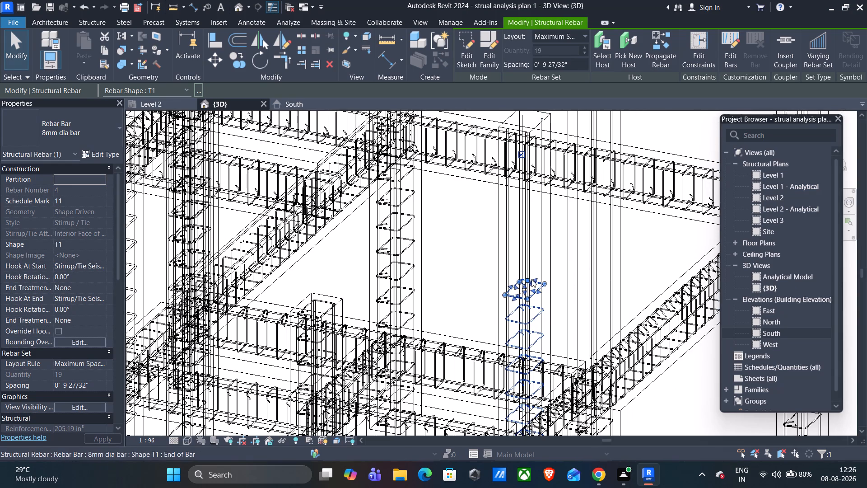
left_click_drag(525, 283, 525, 190)
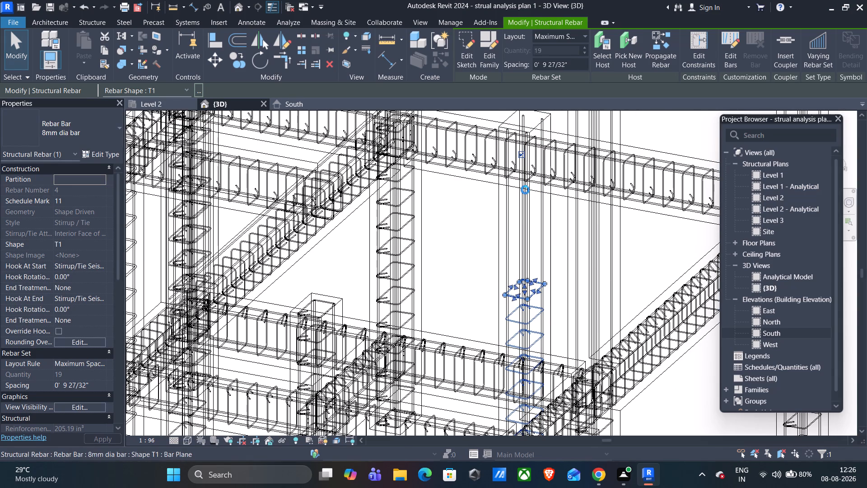
left_click_drag(525, 190, 525, 180)
scroll(546, 158, "down", 2)
scroll(542, 169, "up", 1)
Stretch the same 8 mm stirrup set up to the column's top, reaching 25 stirrups.
middle_click_drag(542, 174, 527, 305)
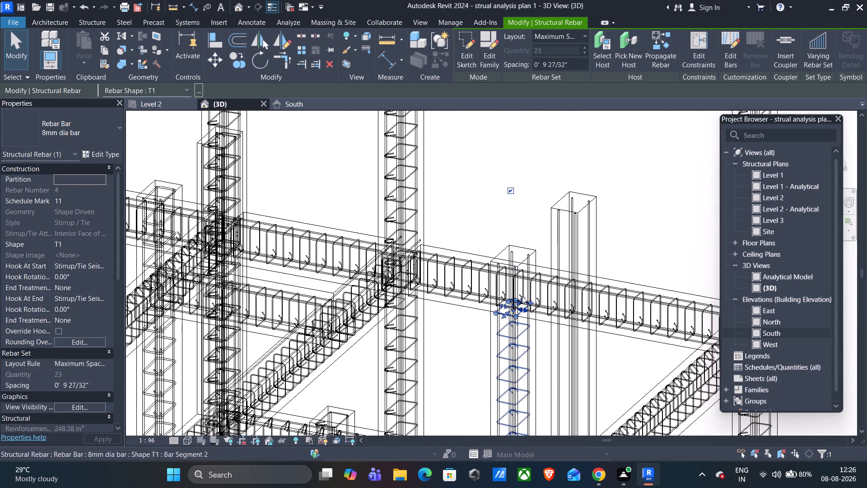
scroll(519, 286, "up", 9)
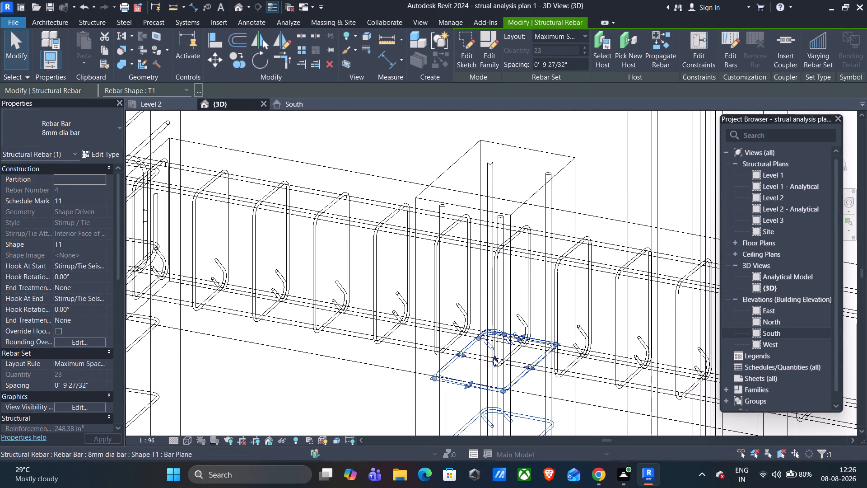
left_click_drag(494, 358, 513, 241)
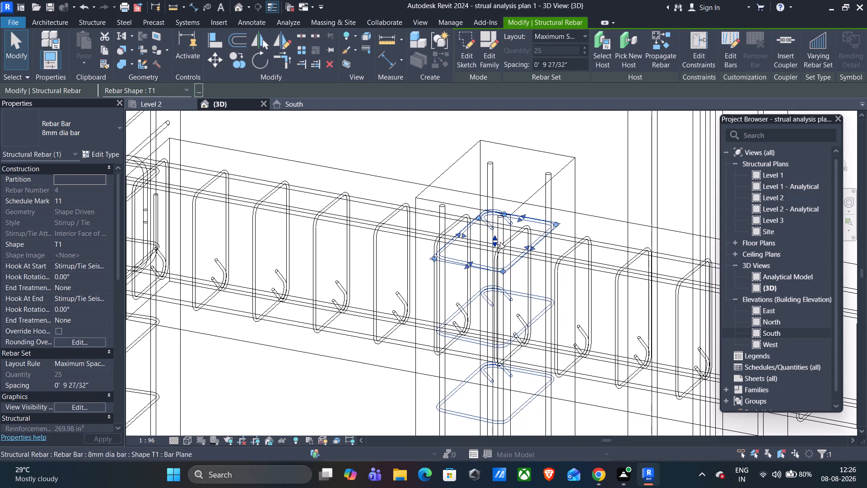
left_click_drag(495, 237, 486, 196)
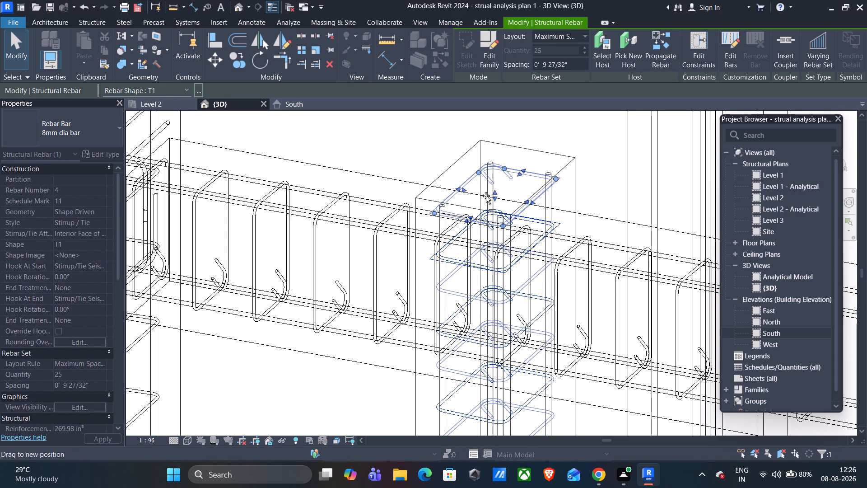
left_click_drag(486, 196, 487, 197)
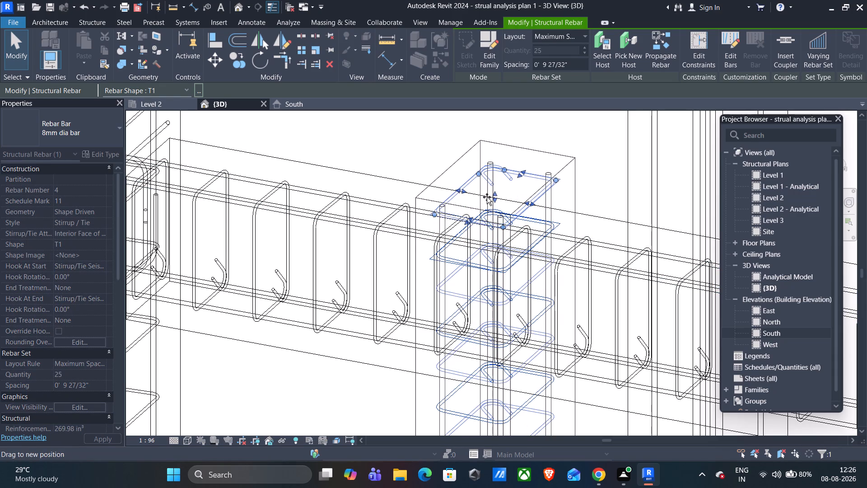
left_click_drag(487, 197, 489, 194)
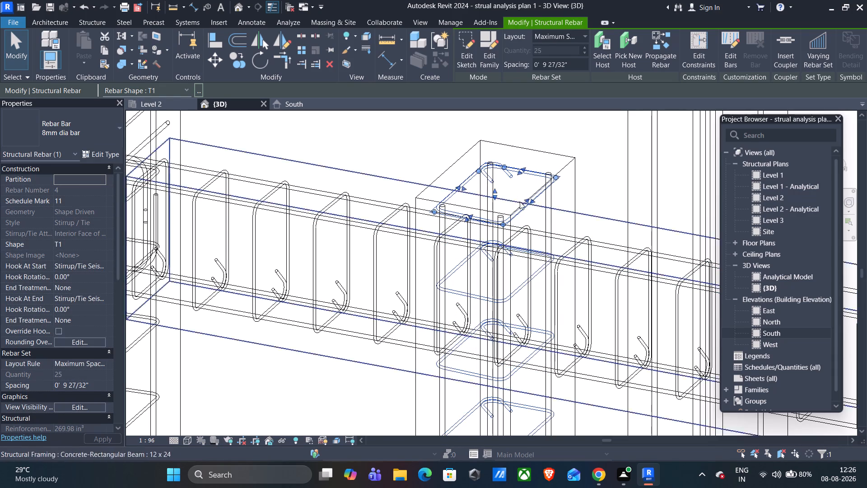
scroll(523, 202, "down", 10)
scroll(637, 405, "up", 5)
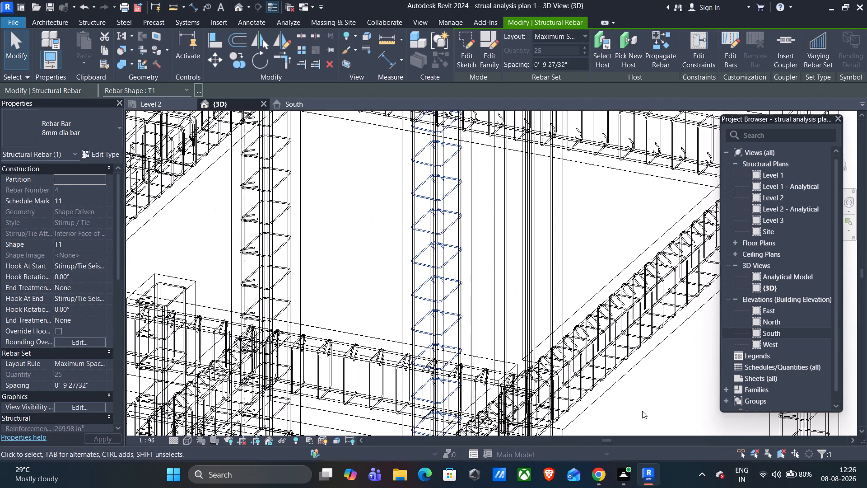
key("Escape")
Select the 8 mm stirrup set ending at beam level in the next unfinished column and stretch it upward to 20 stirrups.
scroll(642, 413, "up", 5)
middle_click_drag(565, 406, 609, 336)
scroll(565, 406, "up", 1)
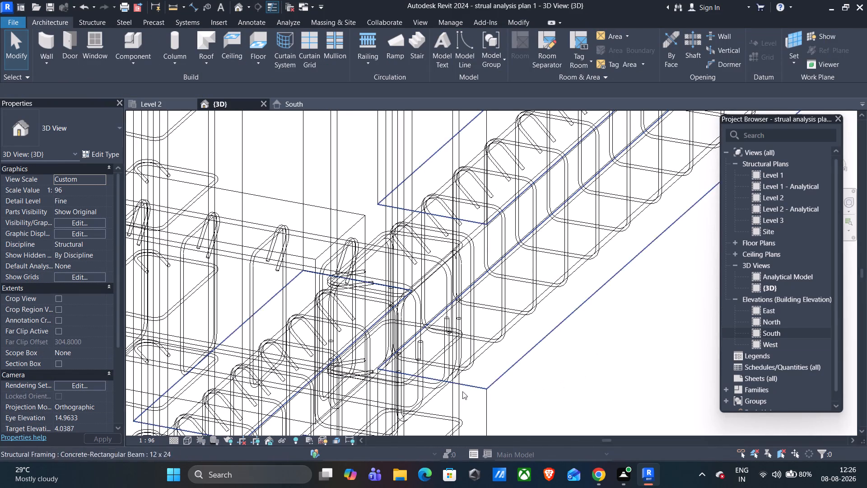
left_click(443, 413)
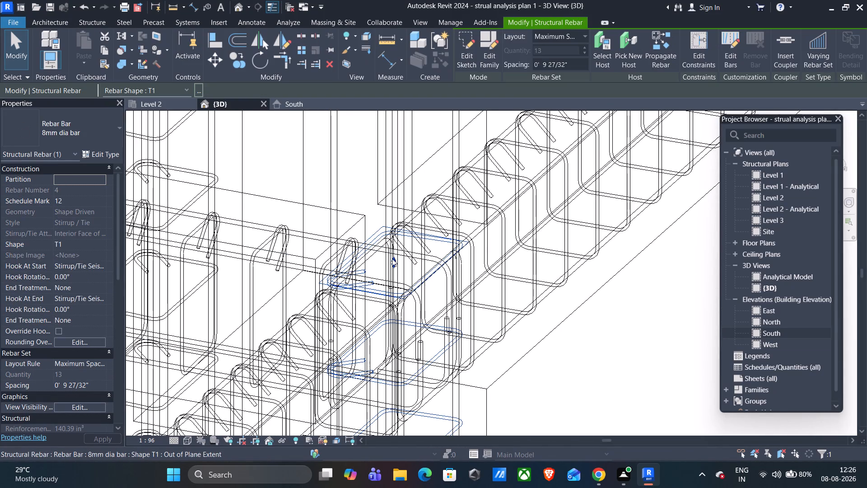
left_click_drag(394, 258, 383, 156)
middle_click_drag(386, 148, 377, 369)
left_click_drag(384, 377, 383, 332)
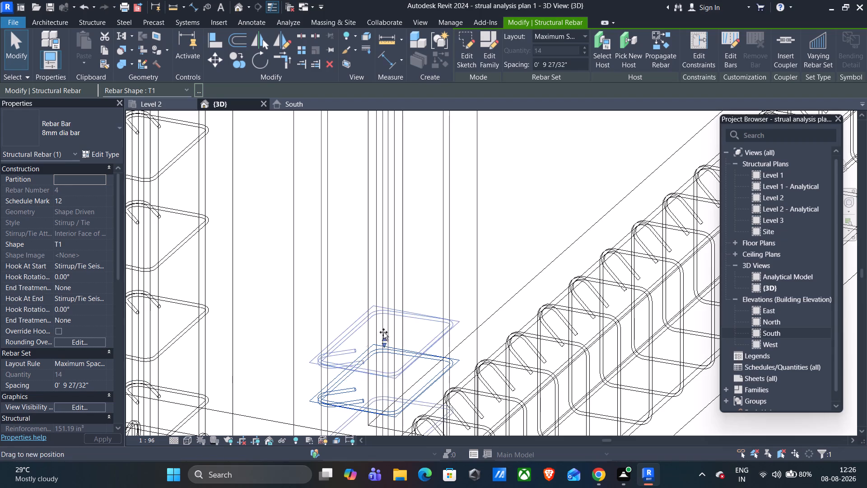
left_click_drag(383, 332, 388, 169)
scroll(476, 166, "down", 4)
middle_click_drag(502, 173, 530, 362)
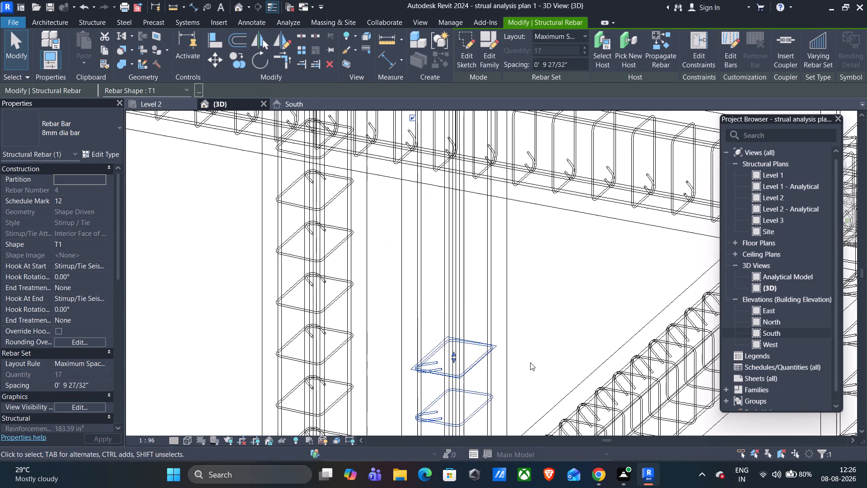
left_click_drag(455, 353, 457, 220)
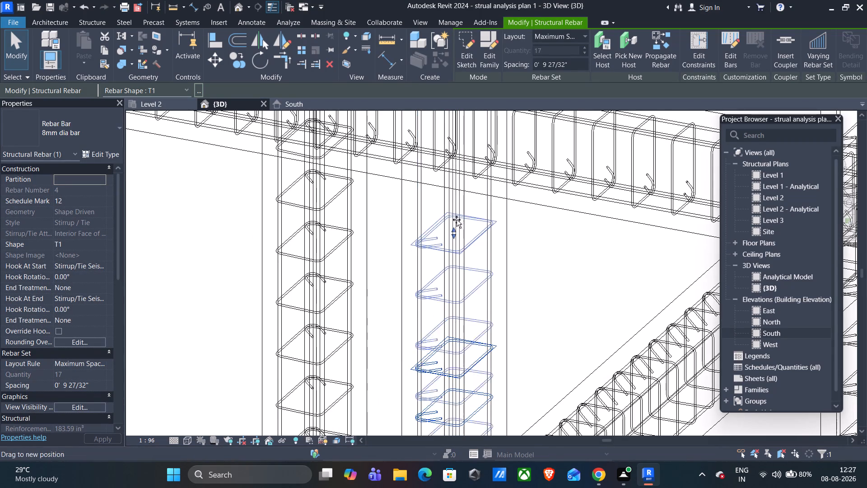
left_click_drag(457, 220, 453, 211)
Stretch the same 8 mm stirrup set up to the column's top, reaching 26 stirrups, and deselect it.
scroll(541, 251, "down", 4)
middle_click_drag(547, 256, 553, 441)
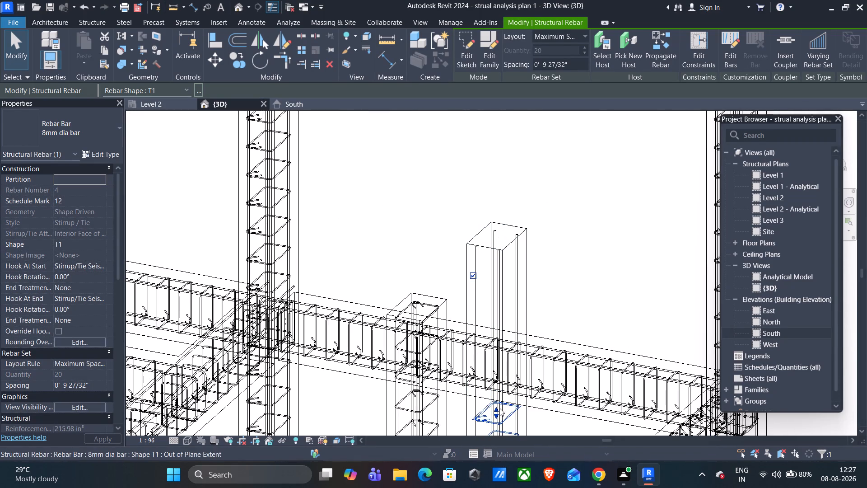
left_click_drag(497, 408, 499, 288)
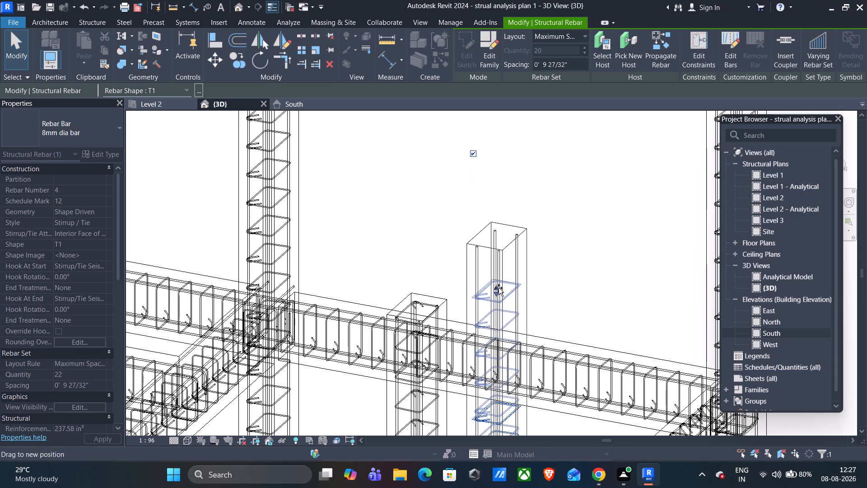
left_click_drag(499, 288, 500, 245)
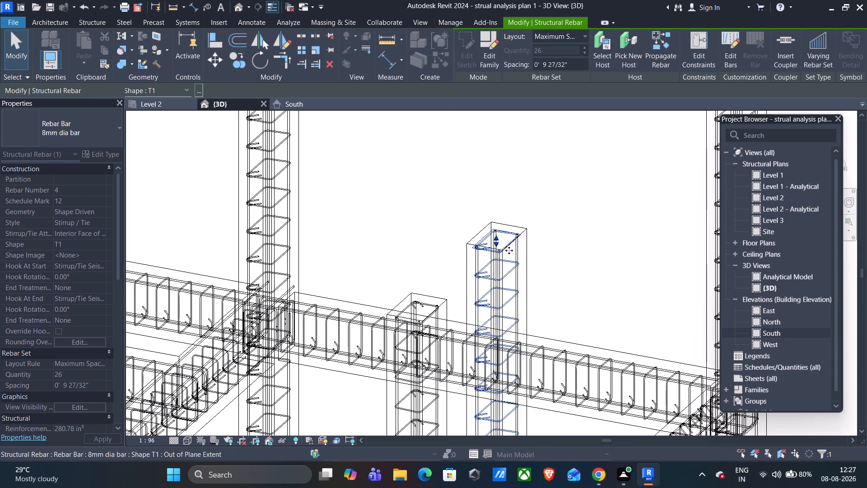
scroll(610, 278, "down", 9)
key("Escape")
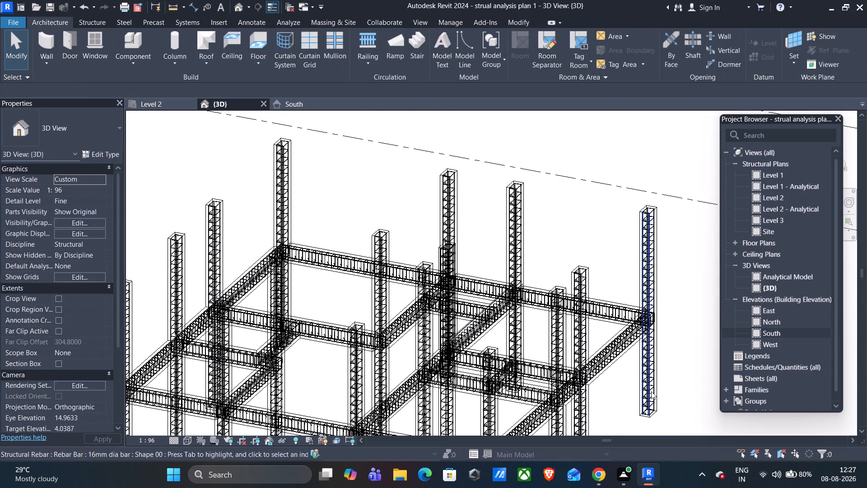
Examine the whole frame from several angles to check the stirrups in all the raised columns.
middle_click_drag(555, 243, 560, 319, "shift")
scroll(555, 243, "down", 1, "shift")
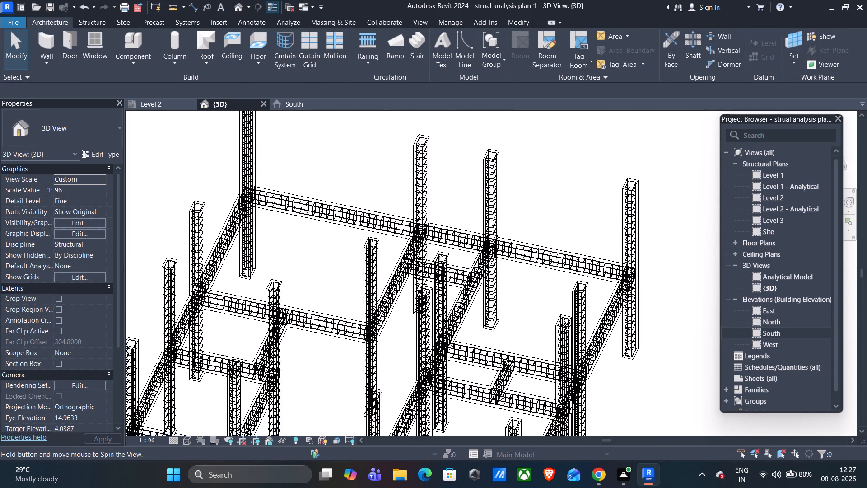
middle_click_drag(560, 319, 559, 319, "shift")
scroll(618, 323, "down", 4)
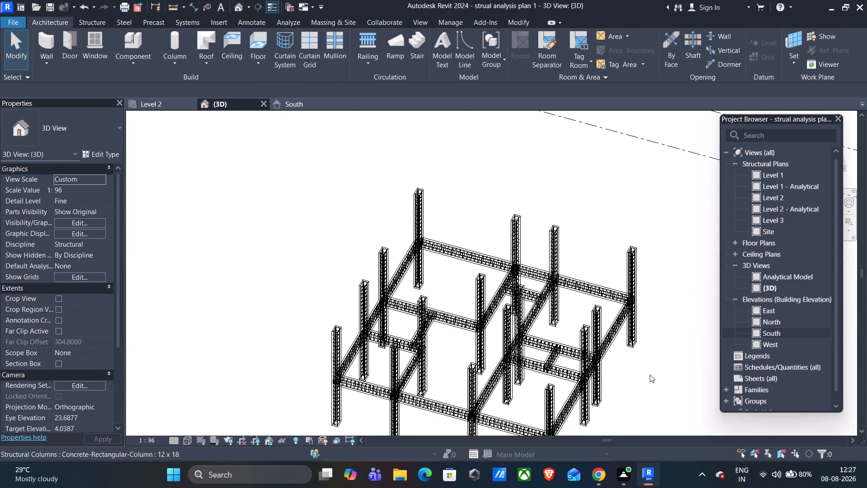
middle_click_drag(652, 379, 639, 352, "shift")
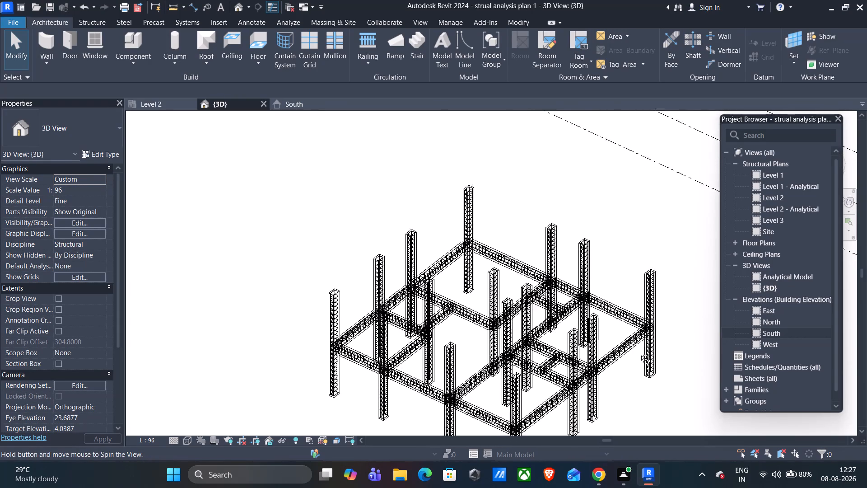
middle_click_drag(639, 352, 668, 327, "shift")
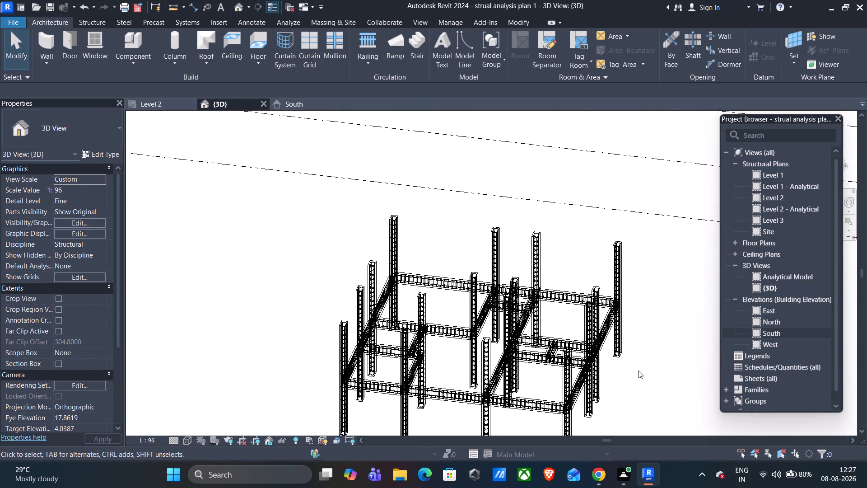
middle_click_drag(629, 367, 459, 287)
scroll(472, 285, "down", 9)
middle_click_drag(527, 280, 443, 301, "shift")
middle_click_drag(408, 303, 407, 303, "shift")
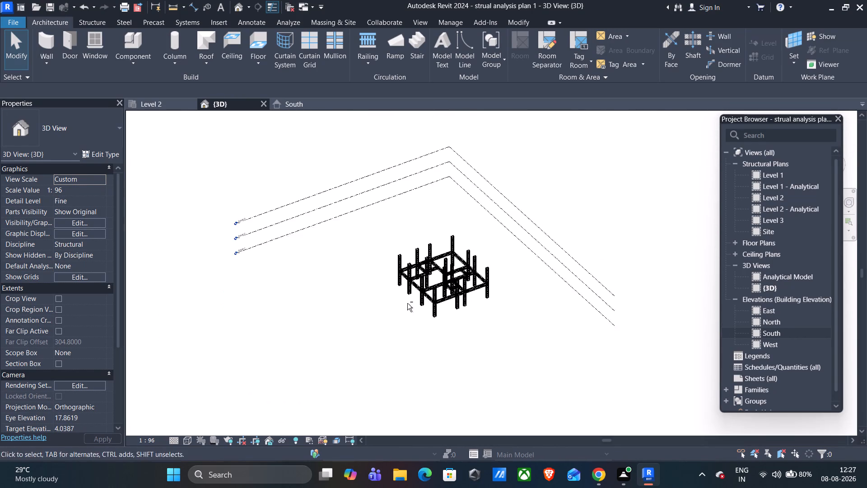
middle_click_drag(407, 303, 391, 244, "shift")
scroll(442, 317, "up", 10)
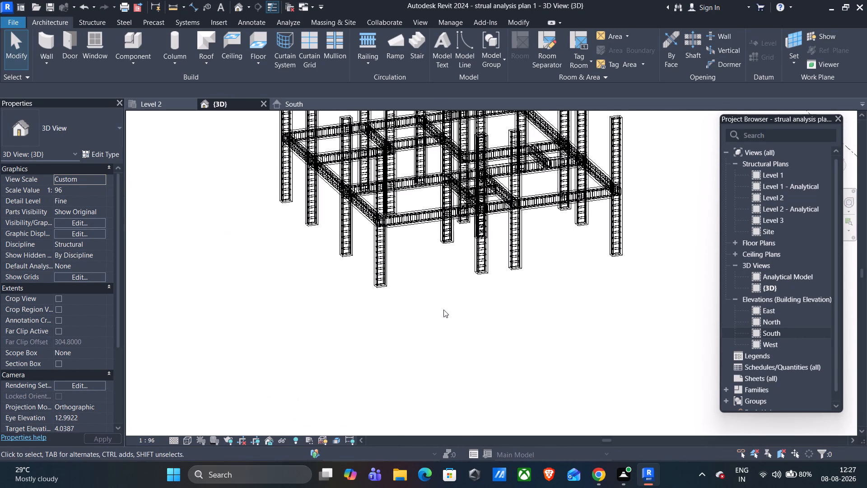
scroll(425, 294, "up", 1)
middle_click_drag(430, 295, 457, 330, "shift")
scroll(468, 283, "down", 4)
middle_click_drag(471, 288, 480, 352)
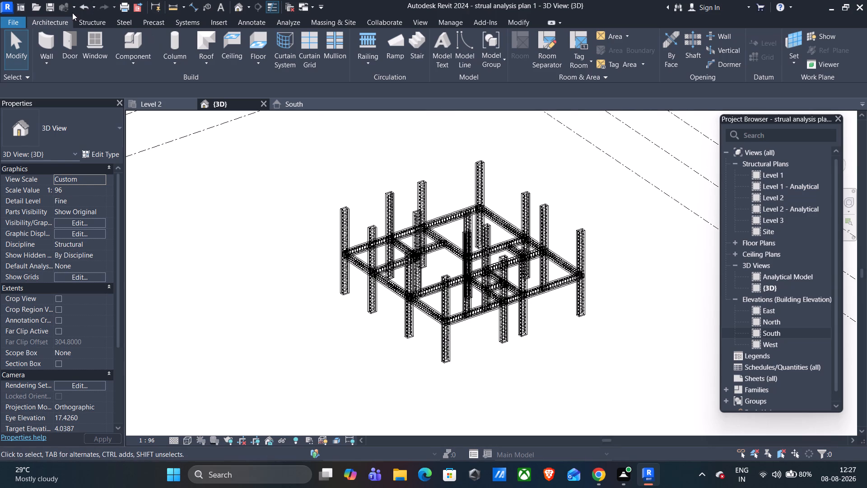
Save the project.
left_click(47, 3)
left_click(50, 4)
Switch to the Level 2 structural plan.
left_click(162, 105)
scroll(322, 153, "down", 8)
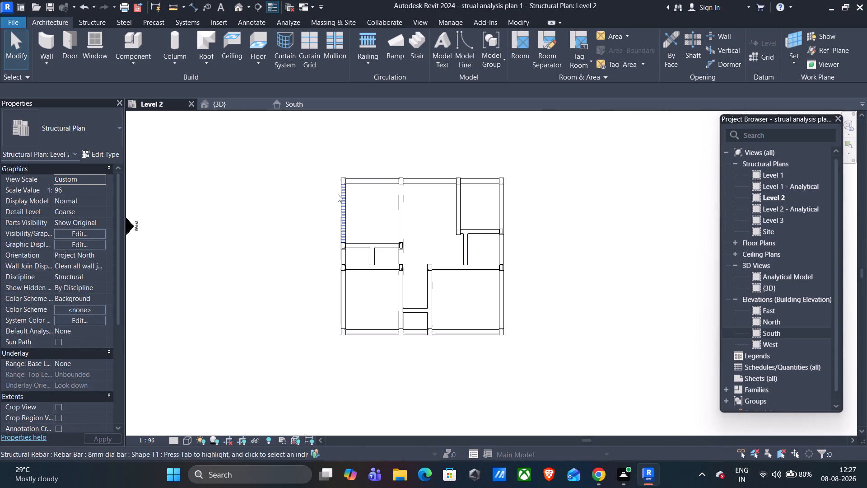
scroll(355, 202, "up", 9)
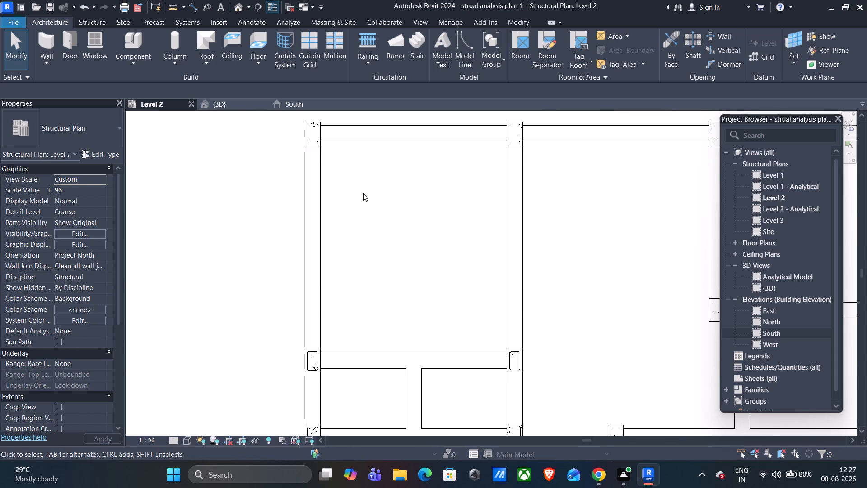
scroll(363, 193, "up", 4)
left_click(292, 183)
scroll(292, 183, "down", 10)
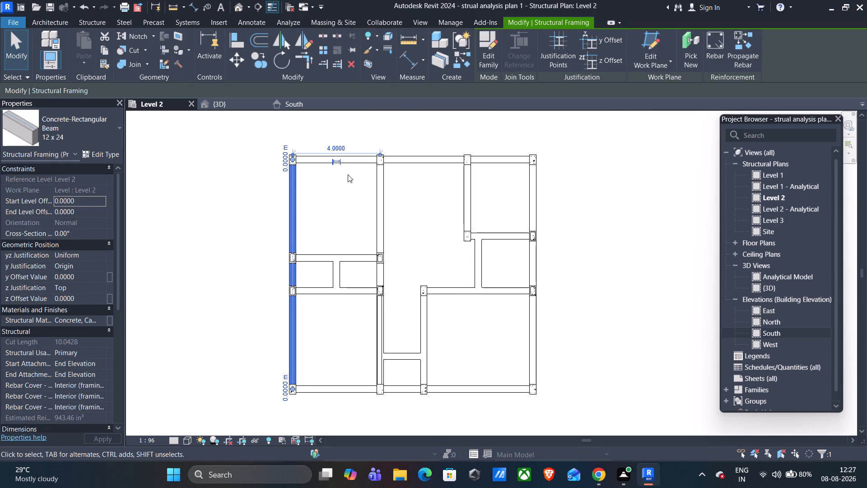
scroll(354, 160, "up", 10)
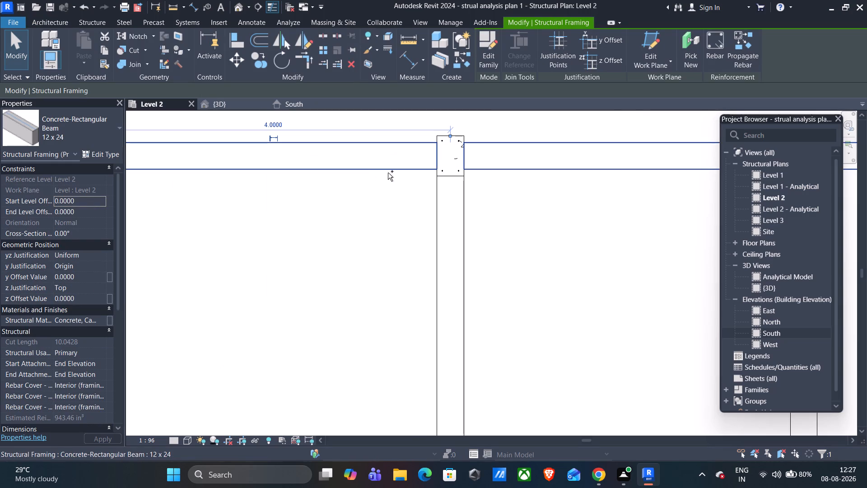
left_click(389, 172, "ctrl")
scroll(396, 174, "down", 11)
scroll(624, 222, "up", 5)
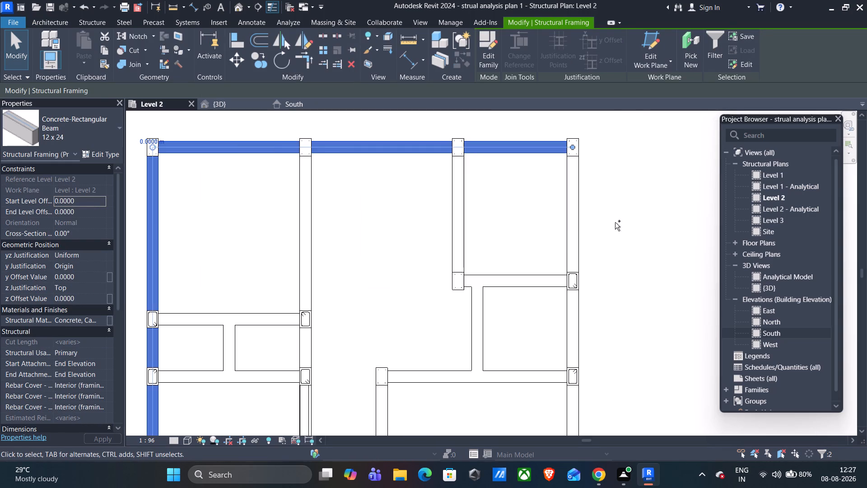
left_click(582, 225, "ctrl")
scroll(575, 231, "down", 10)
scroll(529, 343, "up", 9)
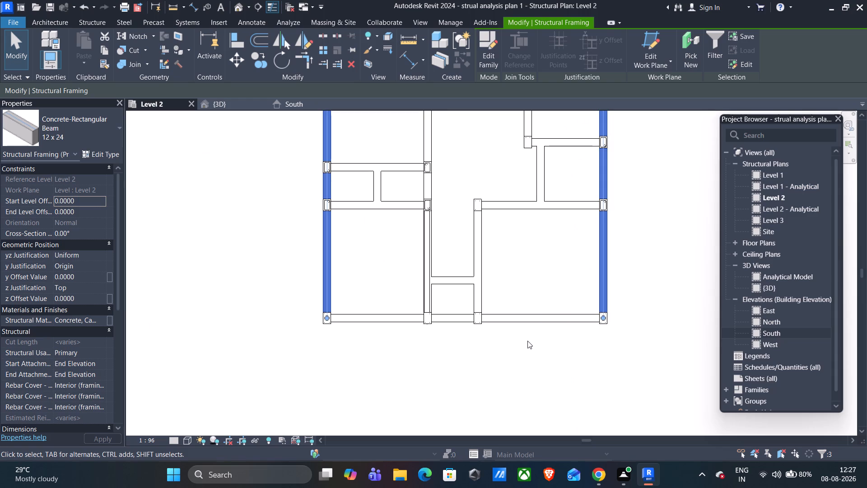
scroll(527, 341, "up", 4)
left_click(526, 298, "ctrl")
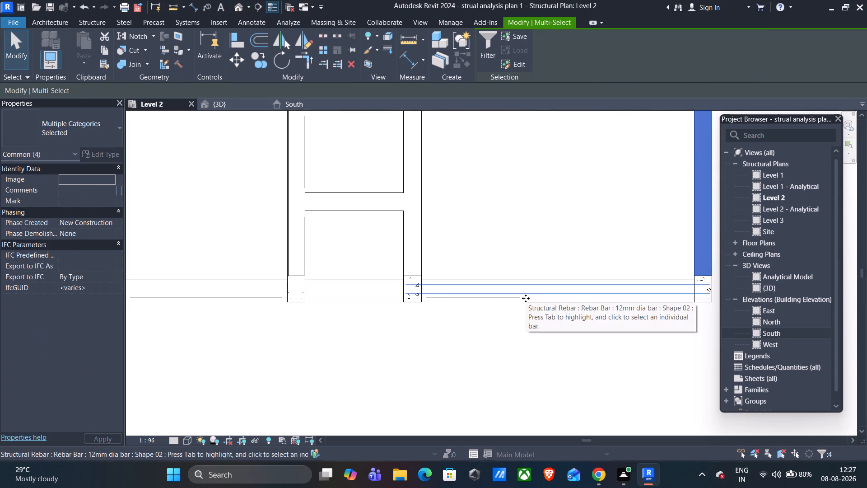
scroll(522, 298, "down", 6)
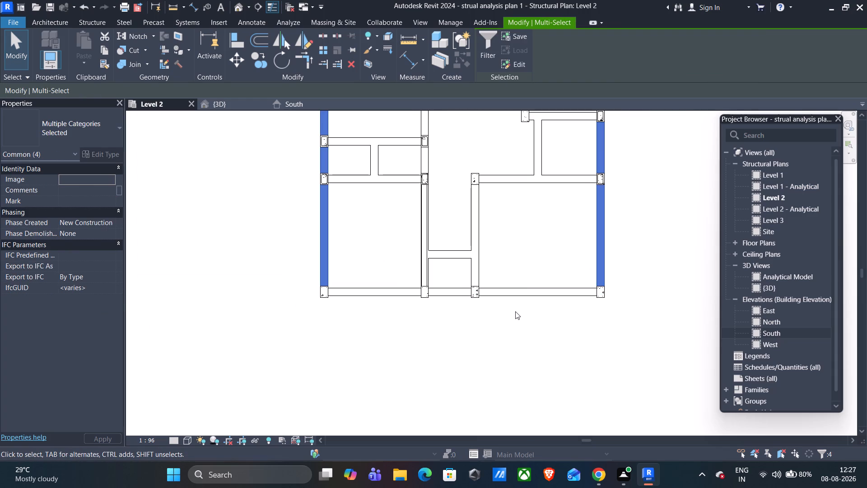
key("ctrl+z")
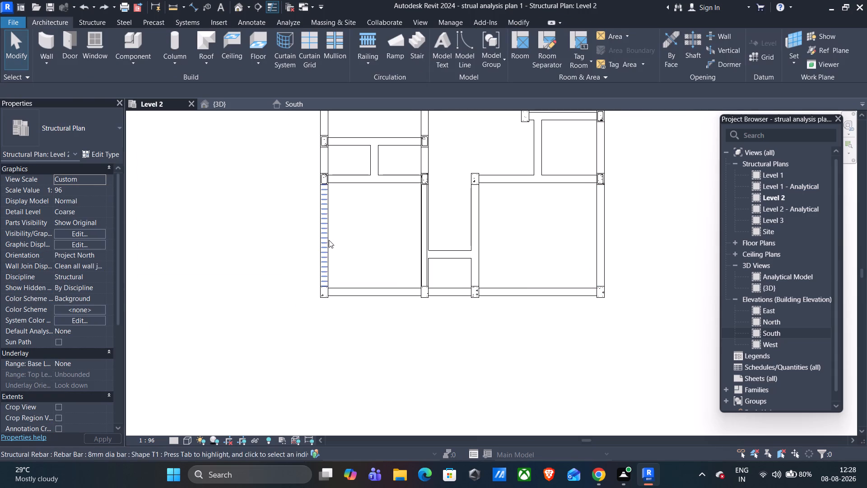
Select the four 12 x 24 concrete perimeter beams on the west, south, east and north sides of the Level 2 frame.
scroll(325, 280, "up", 13)
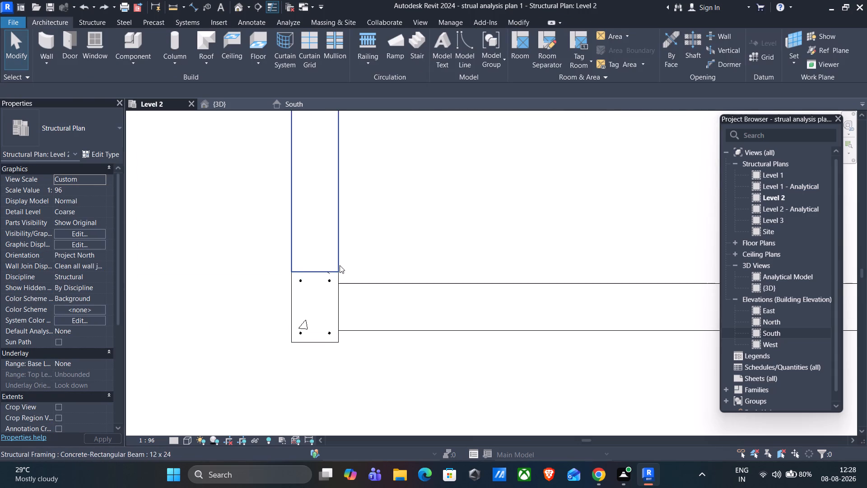
left_click(340, 265)
scroll(340, 265, "down", 11)
scroll(360, 297, "up", 13)
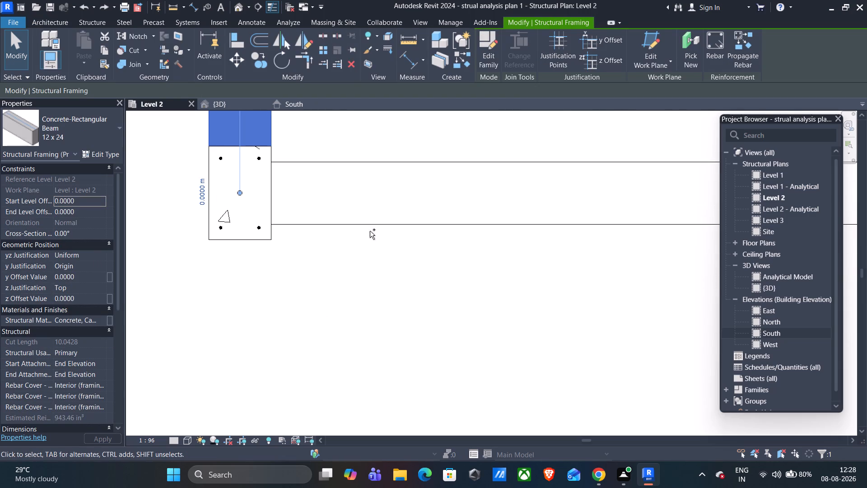
left_click(374, 225, "ctrl")
scroll(371, 231, "down", 19)
scroll(601, 223, "up", 7)
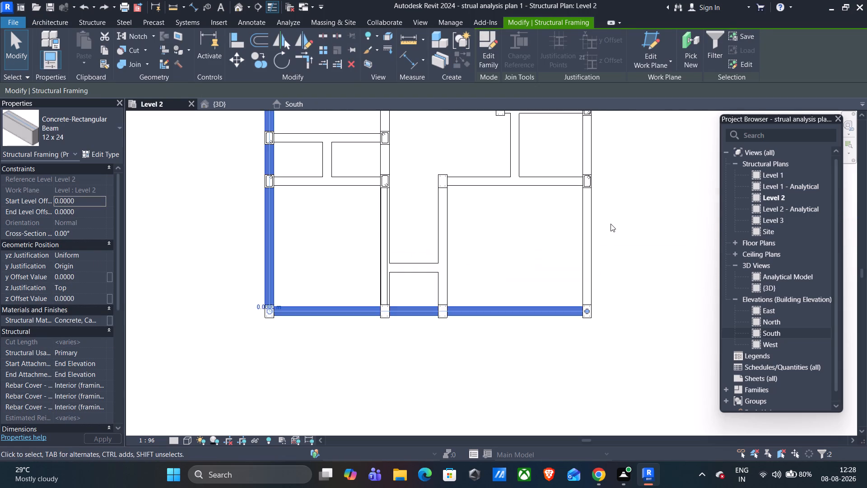
scroll(611, 224, "up", 5)
left_click(564, 270, "ctrl")
scroll(561, 271, "down", 2)
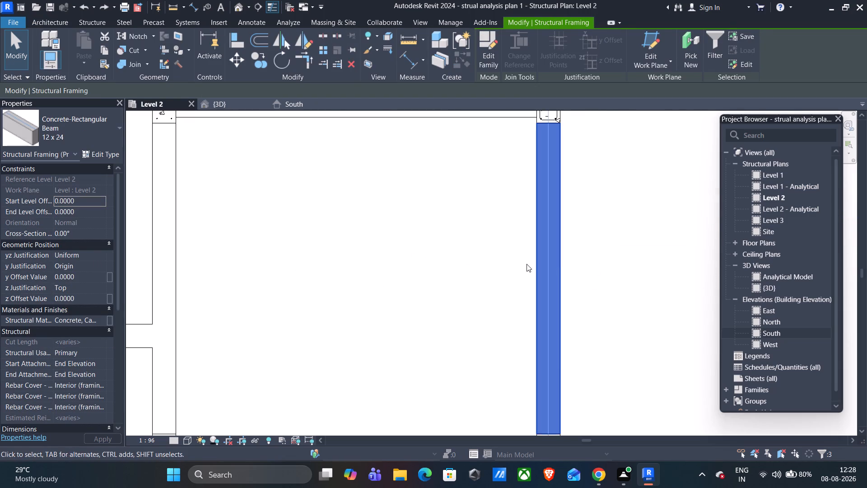
scroll(527, 264, "down", 8)
middle_click_drag(468, 219, 465, 328)
scroll(488, 258, "up", 6)
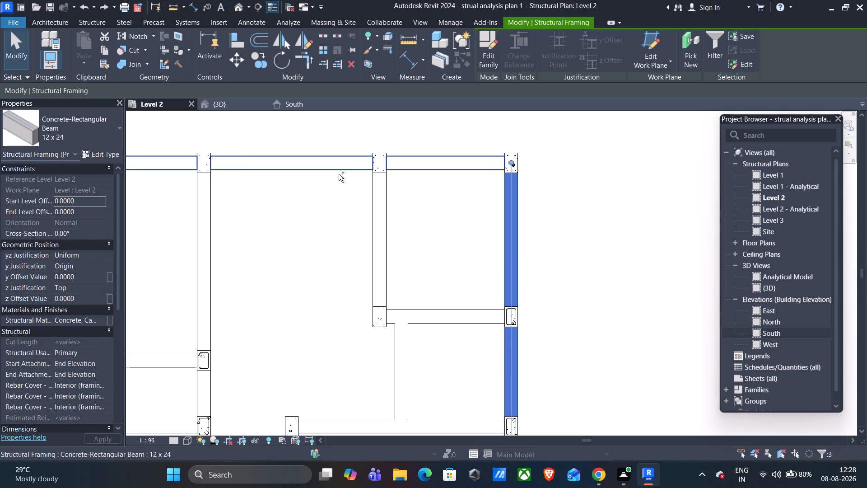
scroll(362, 170, "up", 2, "ctrl")
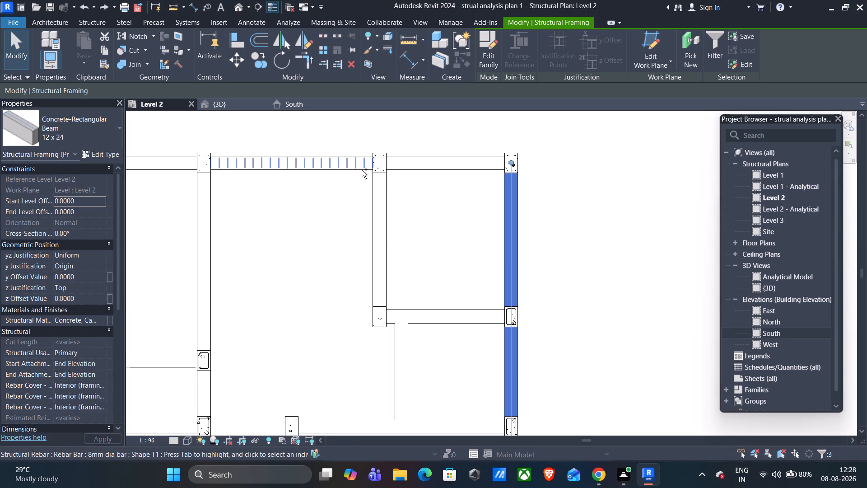
scroll(362, 170, "up", 7, "ctrl")
scroll(362, 170, "up", 11)
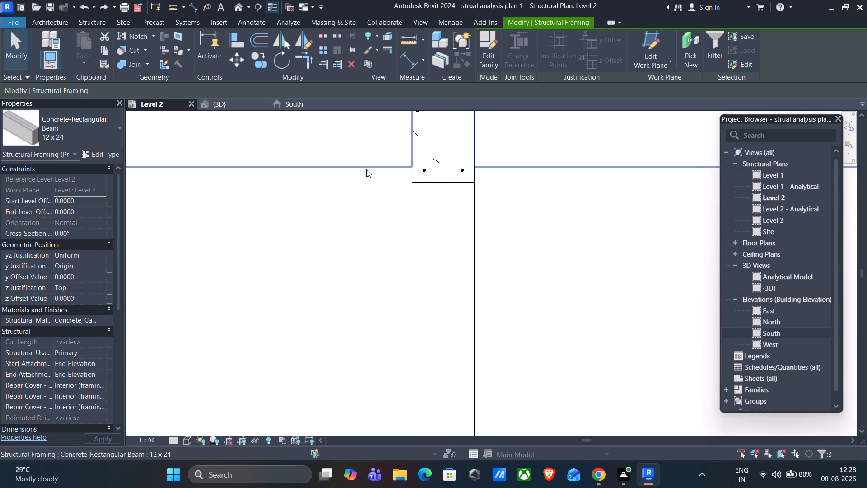
left_click(366, 169, "ctrl")
scroll(366, 169, "down", 13)
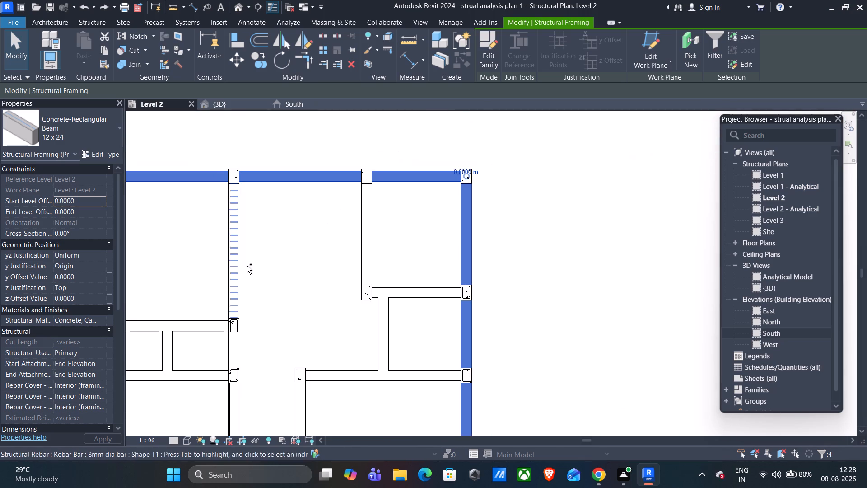
Add the long north-south interior beam and the three beams framing the north-east rooms to the selection.
scroll(248, 265, "up", 6, "ctrl")
scroll(248, 265, "up", 13)
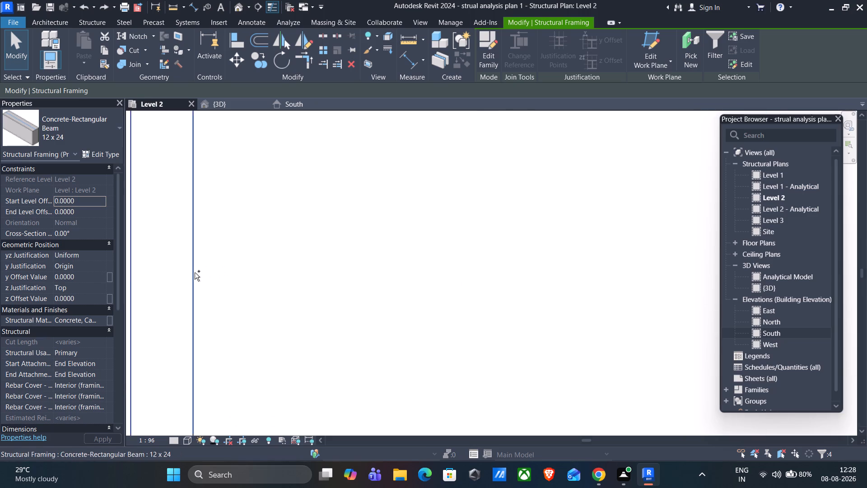
left_click(195, 272, "ctrl")
scroll(194, 273, "down", 14)
scroll(355, 277, "up", 4)
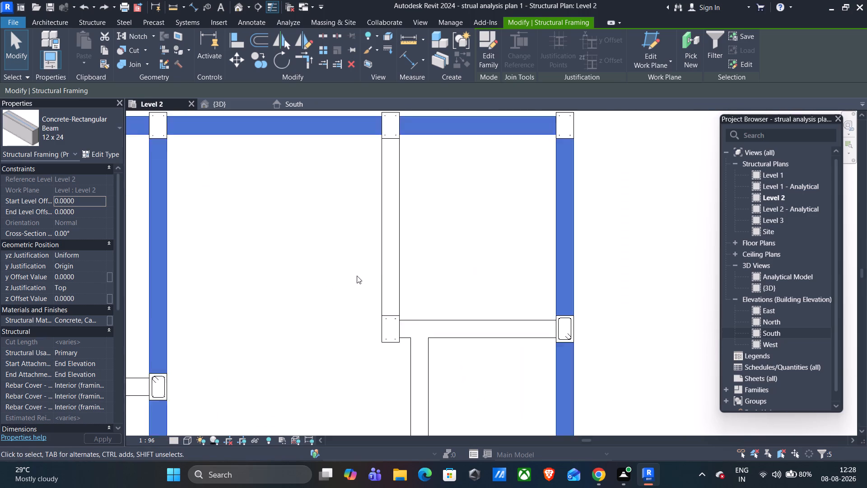
scroll(357, 276, "up", 7)
left_click(409, 277, "ctrl")
scroll(410, 278, "down", 7)
scroll(507, 305, "up", 13)
left_click(487, 388, "ctrl")
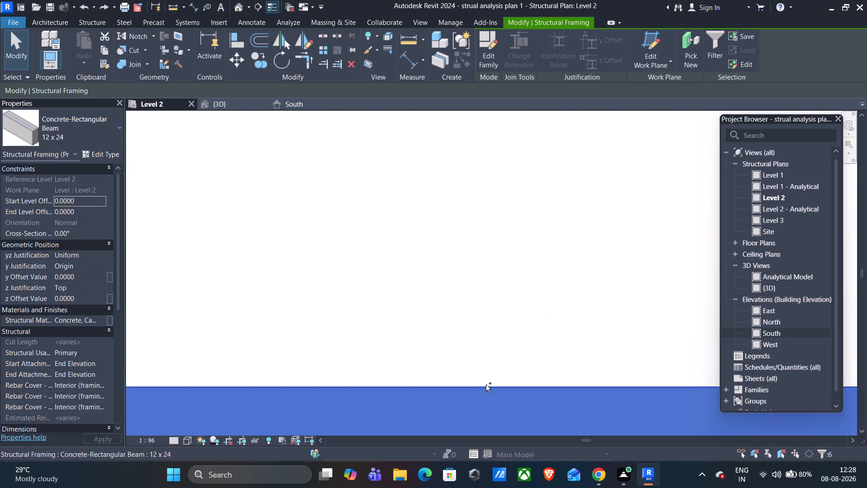
scroll(480, 362, "down", 14)
scroll(453, 422, "up", 13)
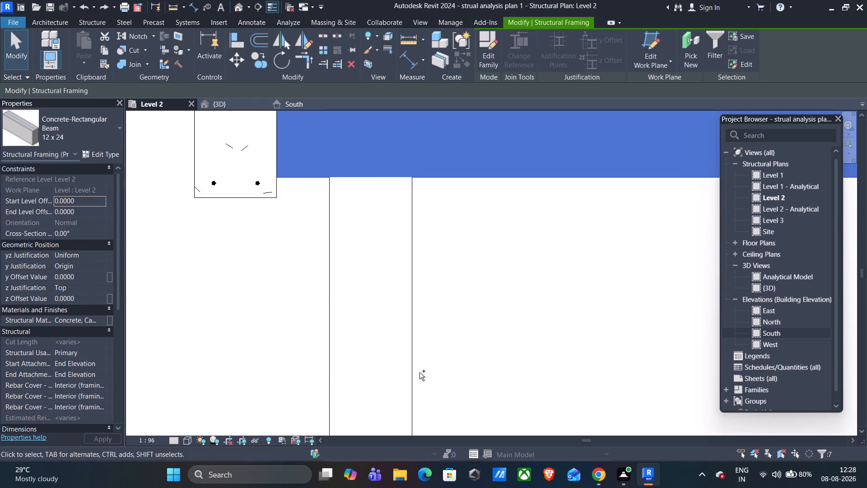
left_click(415, 374, "ctrl")
scroll(415, 374, "down", 15)
Add the two beams bounding the large south-east room and the short cross beam west of it to the selection.
middle_click_drag(353, 389, 460, 294)
scroll(448, 332, "up", 3)
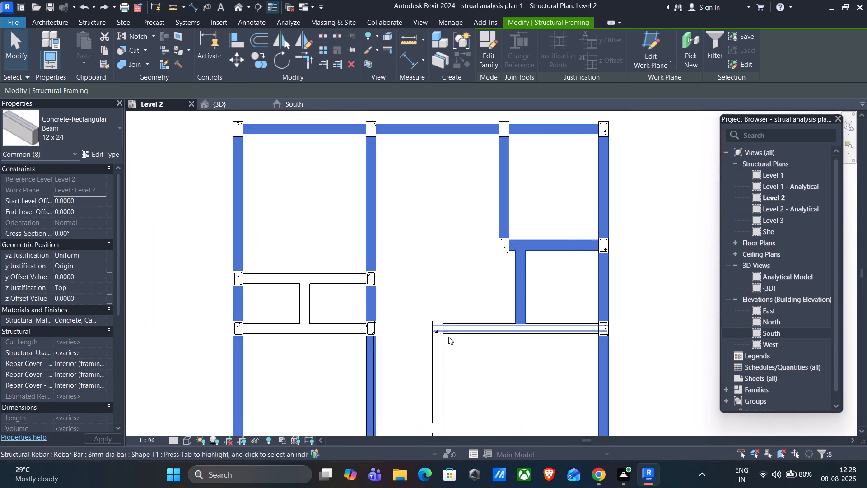
scroll(448, 337, "up", 10)
left_click(472, 253, "ctrl")
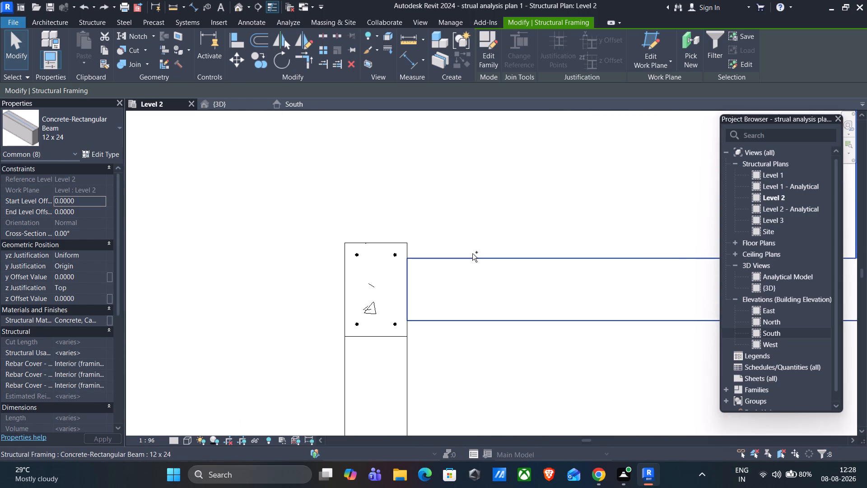
scroll(421, 357, "up", 7)
left_click(384, 357, "ctrl")
scroll(384, 359, "down", 4)
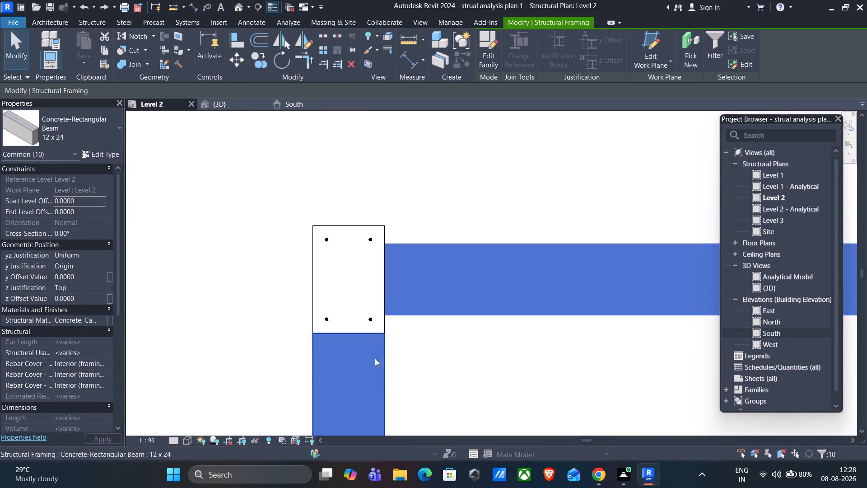
scroll(375, 358, "down", 9)
middle_click_drag(324, 311, 508, 239)
middle_click_drag(397, 337, 520, 171)
scroll(509, 343, "up", 5)
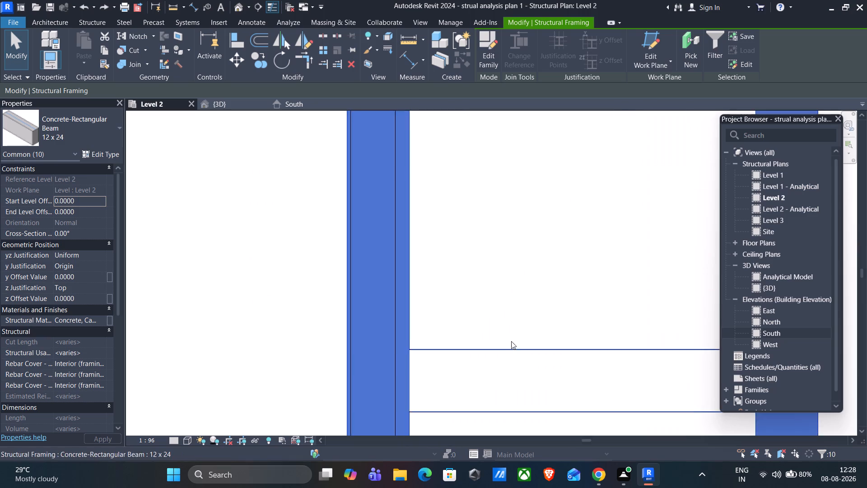
scroll(511, 341, "up", 7)
left_click(480, 365, "ctrl")
scroll(480, 365, "down", 13)
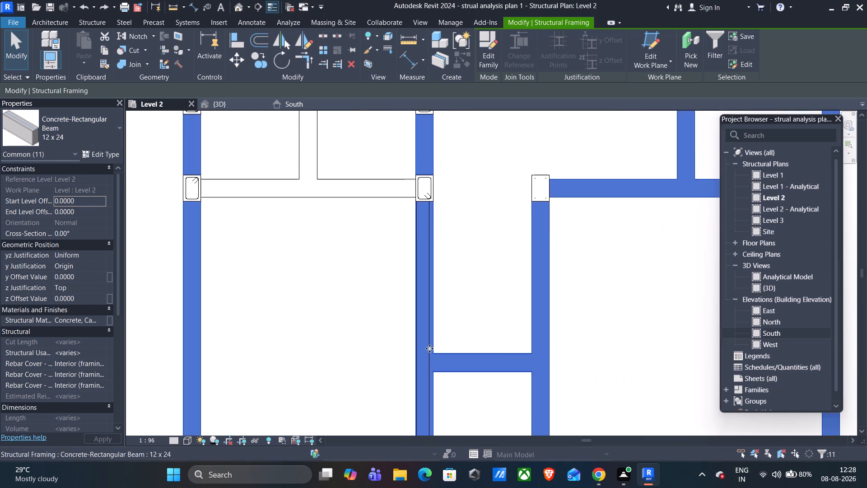
Add the two parallel cross beams in the west bay and the short beam joining them to the selection.
scroll(429, 348, "down", 6)
scroll(325, 270, "up", 12)
left_click(372, 213, "ctrl")
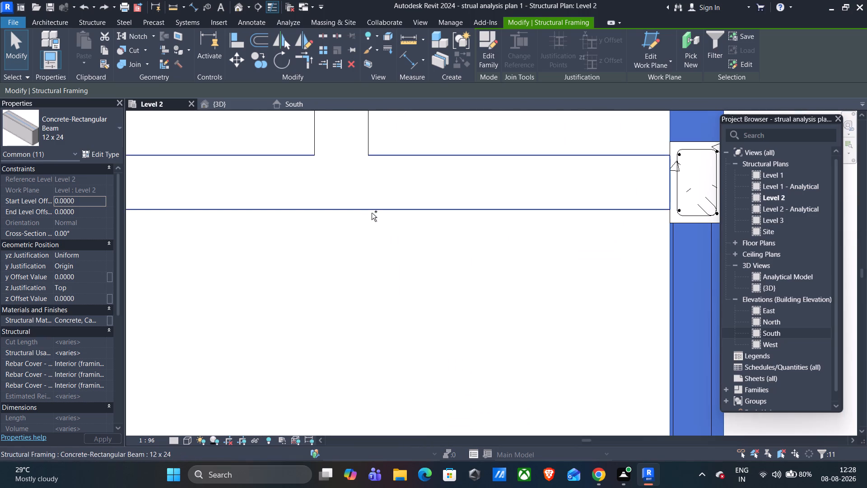
scroll(368, 221, "down", 1)
left_click(368, 143, "ctrl")
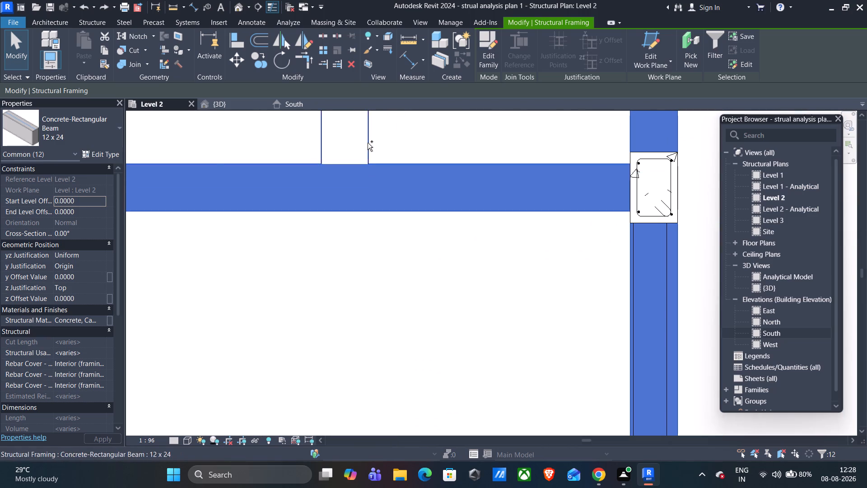
scroll(370, 142, "down", 9)
middle_click_drag(395, 129, 371, 291)
scroll(385, 253, "up", 8)
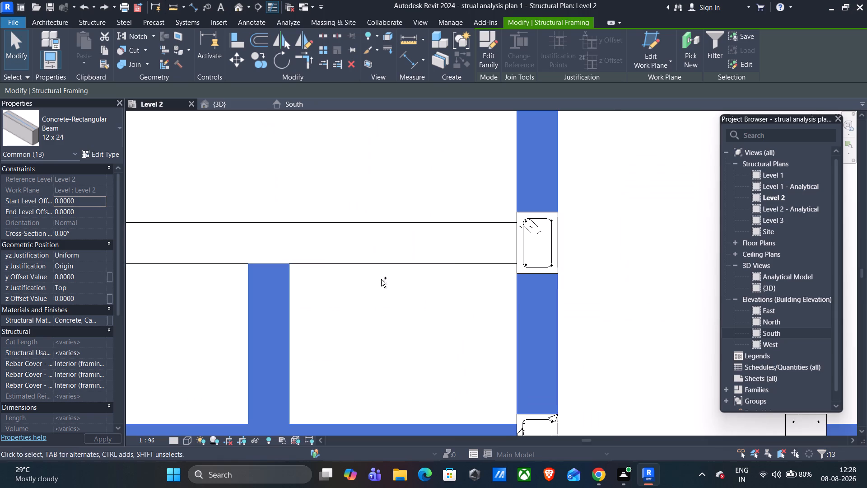
scroll(382, 279, "up", 5)
left_click(387, 248, "ctrl")
scroll(387, 251, "down", 13)
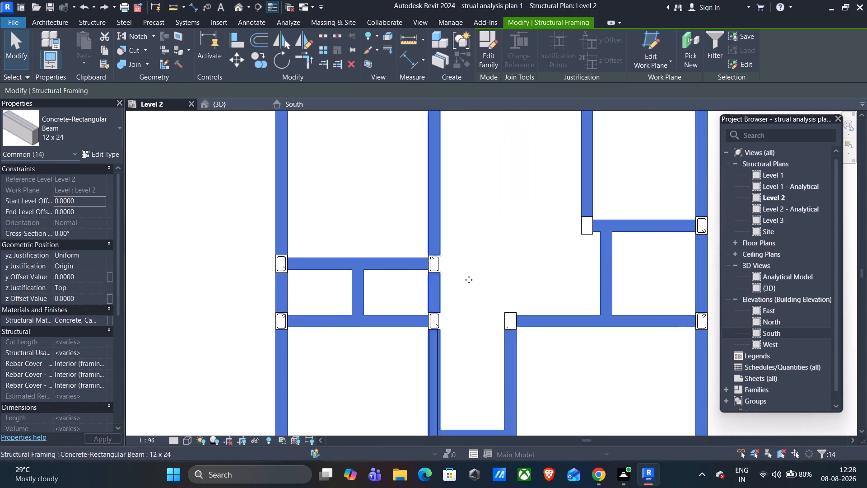
scroll(469, 280, "down", 7)
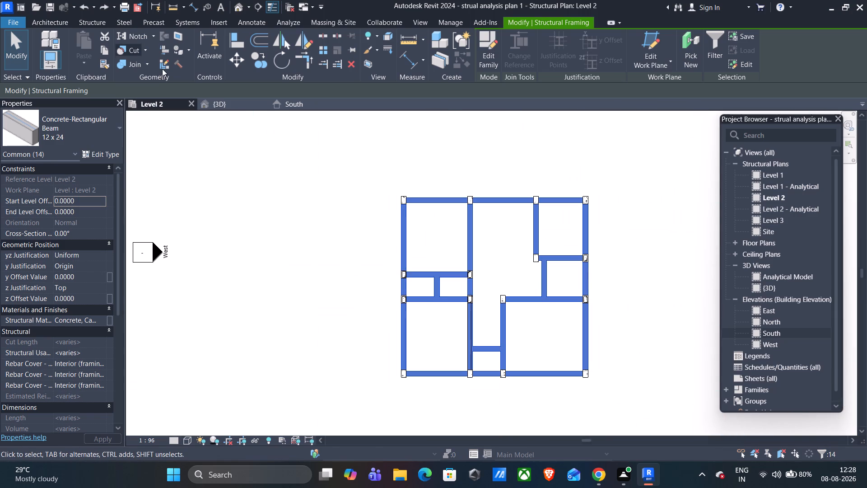
Copy the selected Level 2 beams and paste them aligned to Level 3.
left_click(103, 50)
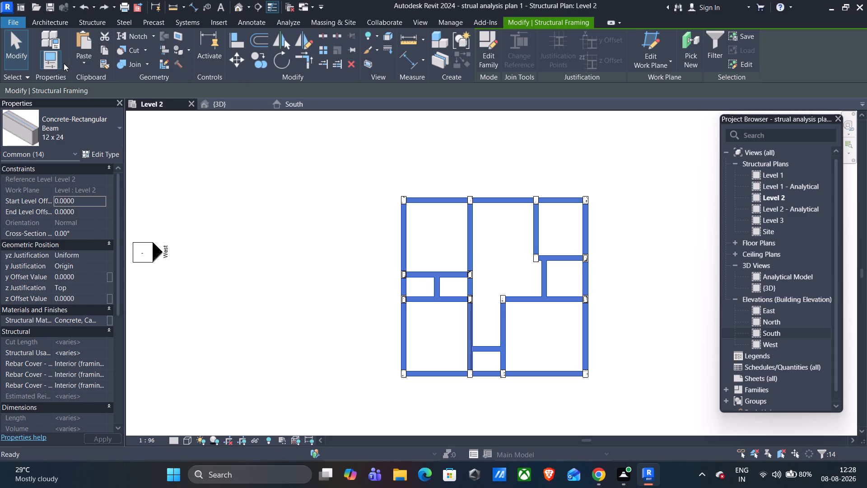
left_click(78, 61)
left_click(108, 101)
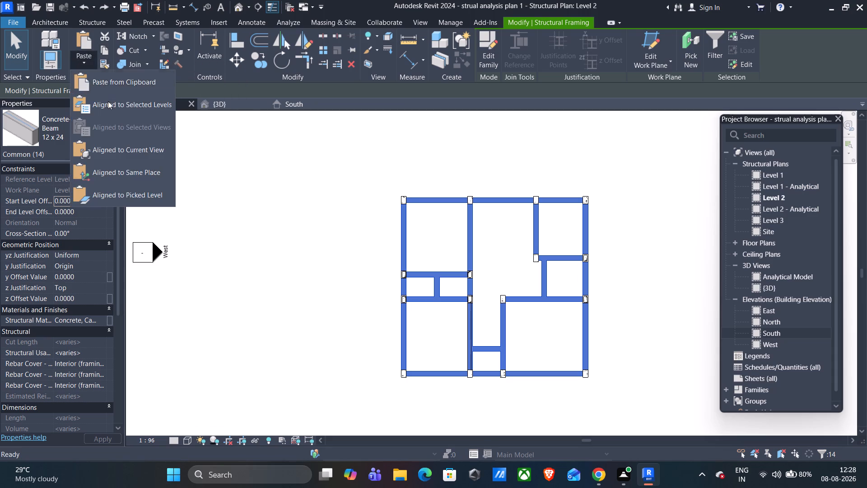
left_click(369, 176)
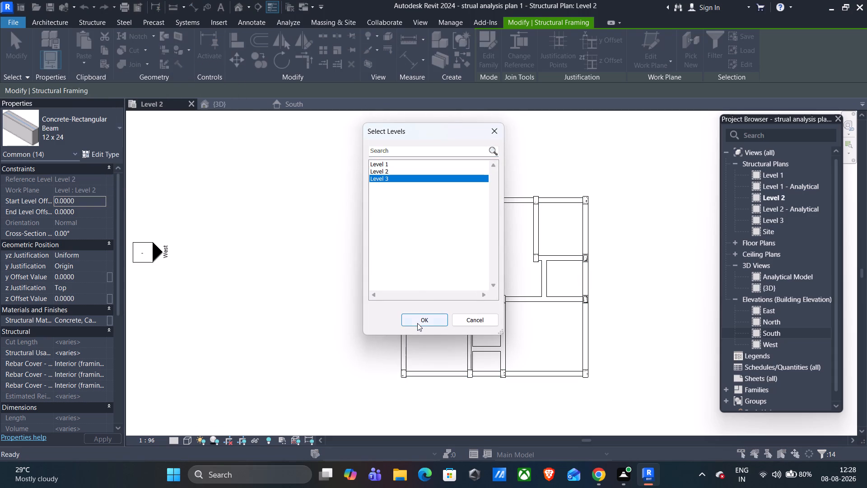
left_click(418, 321)
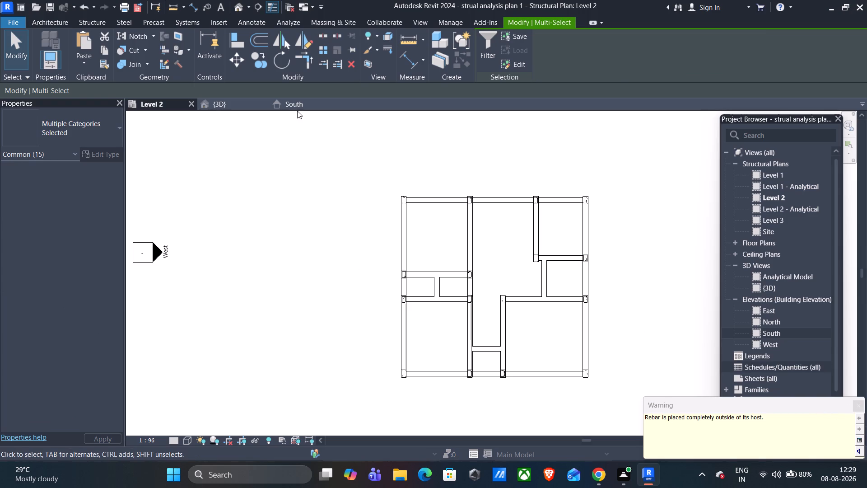
Examine the pasted Level 3 beams and their reinforcement in the 3D view, closing in on the highlighted bars.
left_click(245, 105)
scroll(311, 150, "down", 6)
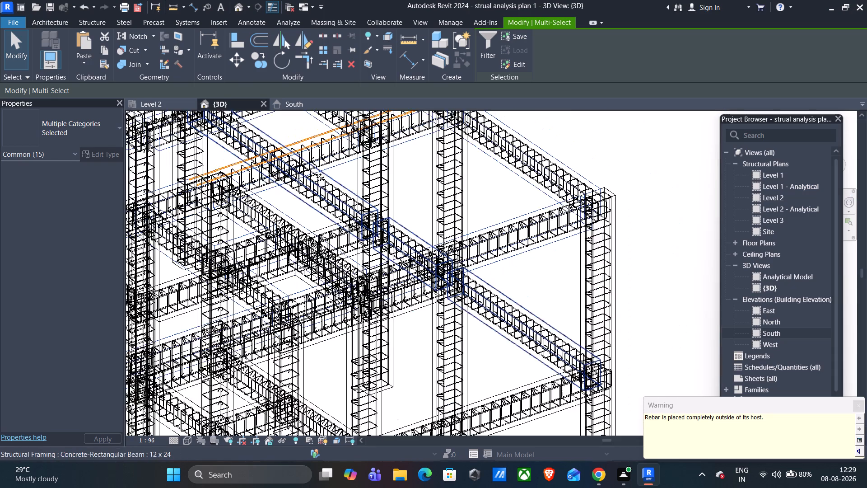
scroll(346, 172, "up", 5)
middle_click_drag(345, 177, 389, 242)
scroll(353, 202, "up", 8)
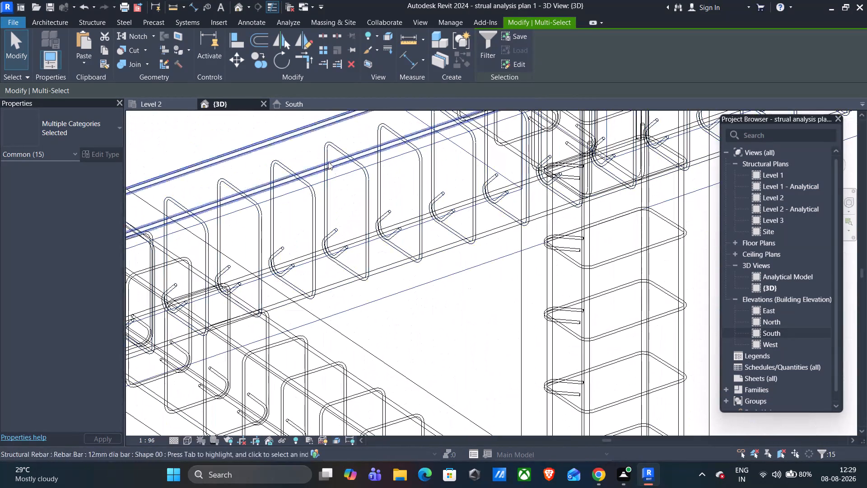
Examine the 12 mm top bar set in the 3D view, orbiting around its beam and the stacked Level 2 and Level 3 framing.
left_click(327, 163)
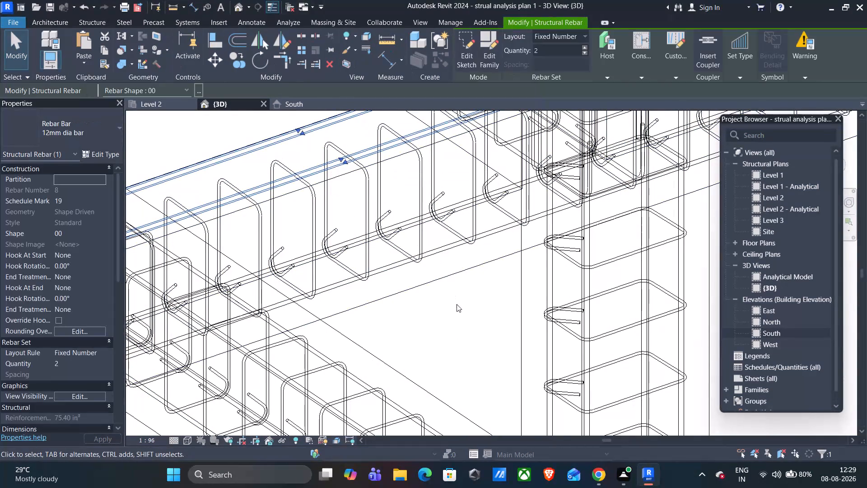
middle_click_drag(437, 292, 424, 272, "shift")
middle_click_drag(418, 266, 388, 209, "shift")
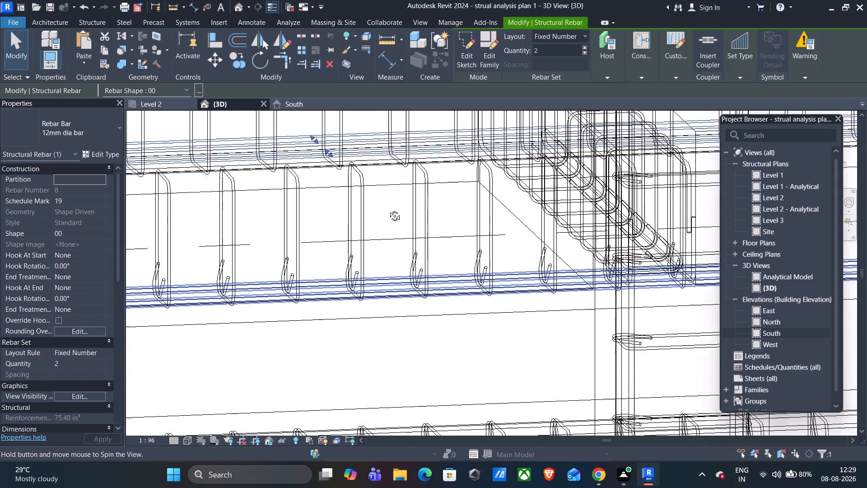
middle_click_drag(388, 209, 389, 202, "shift")
middle_click_drag(390, 207, 390, 211, "shift")
middle_click_drag(390, 213, 387, 254, "shift")
middle_click(387, 256, "shift")
middle_click(387, 256, "shift")
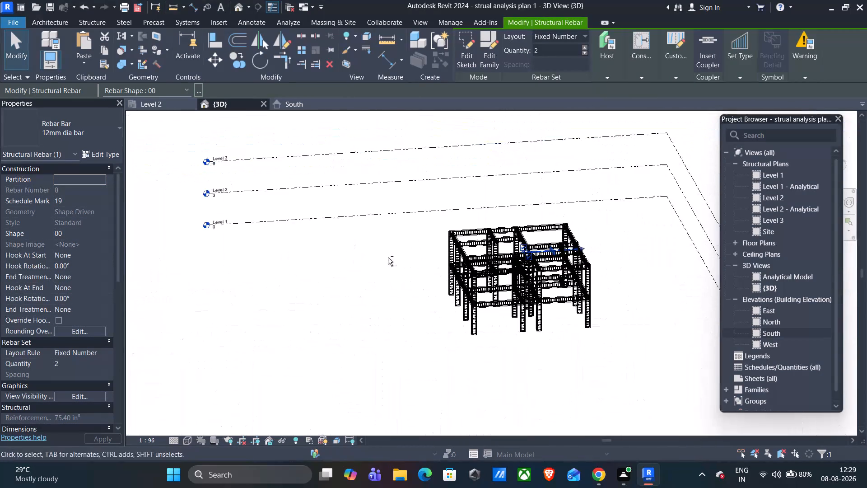
scroll(556, 258, "up", 14)
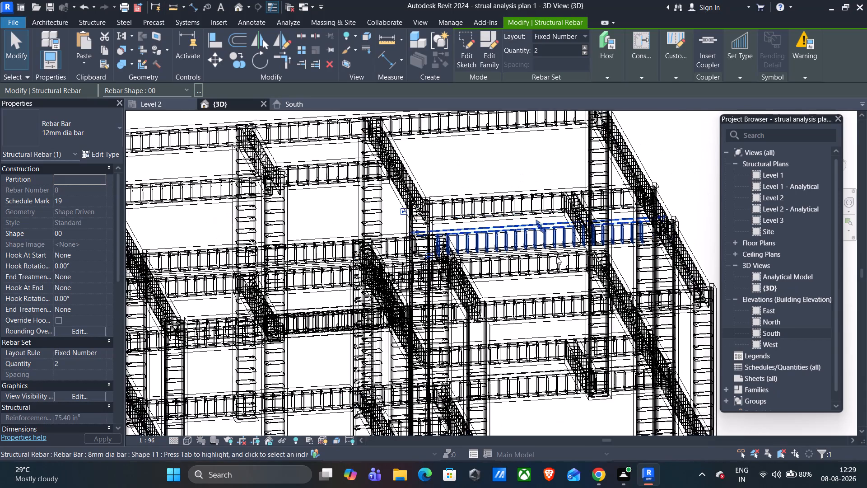
scroll(543, 256, "up", 3)
middle_click_drag(492, 312, 495, 336)
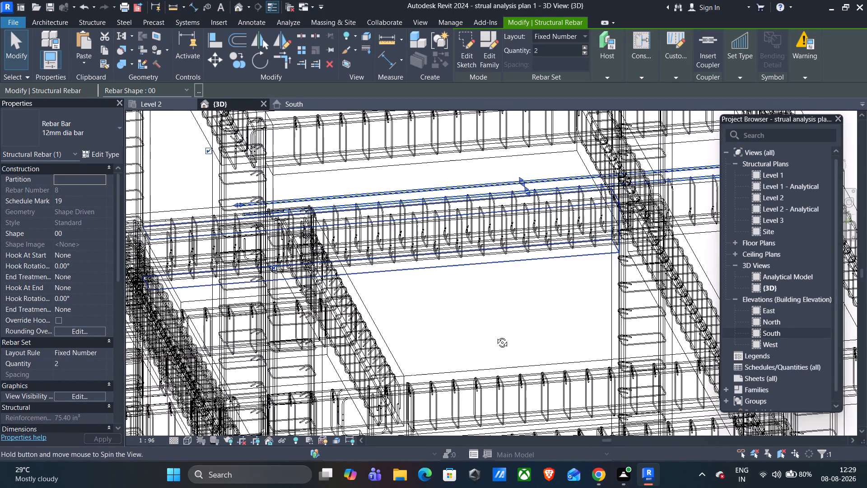
middle_click_drag(495, 336, 499, 362)
middle_click_drag(465, 303, 475, 355, "shift")
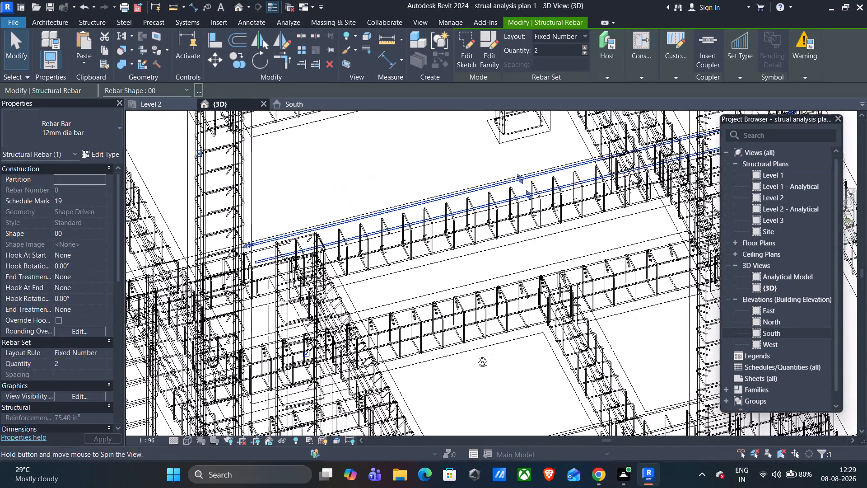
middle_click_drag(475, 355, 485, 398, "shift")
middle_click_drag(473, 338, 505, 419, "shift")
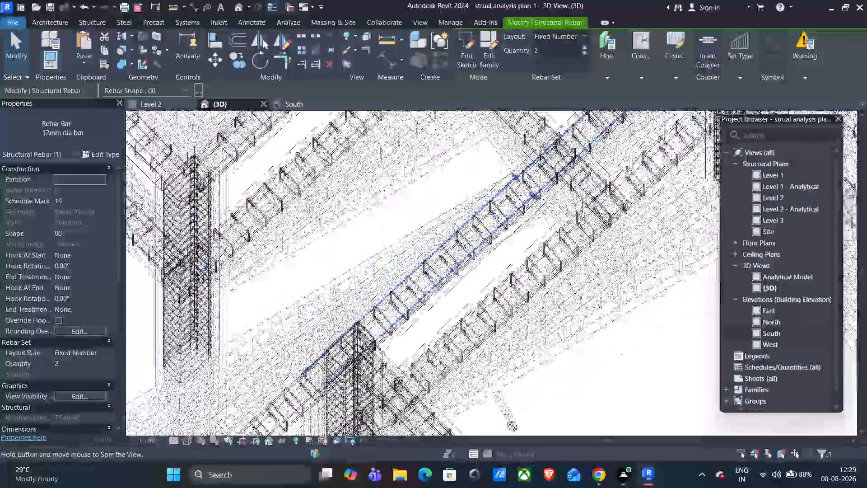
middle_click_drag(505, 419, 509, 428, "shift")
scroll(541, 327, "down", 8)
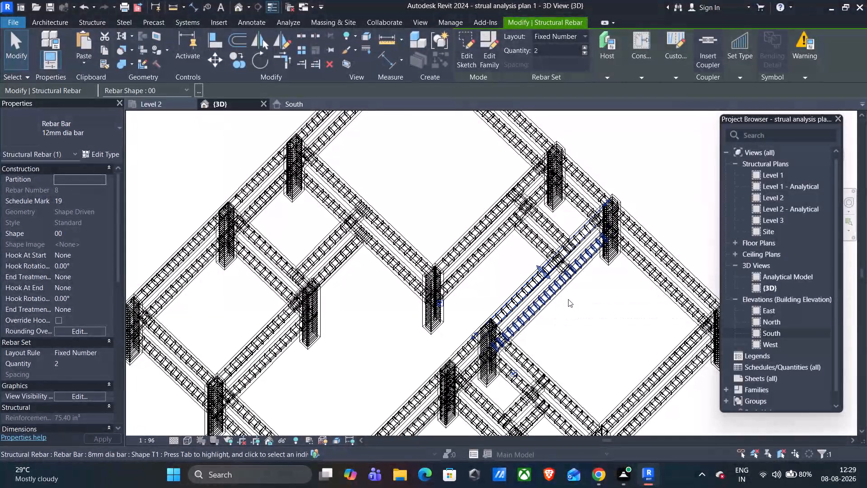
Undo the paste of the beams onto Level 3.
key("ctrl+z")
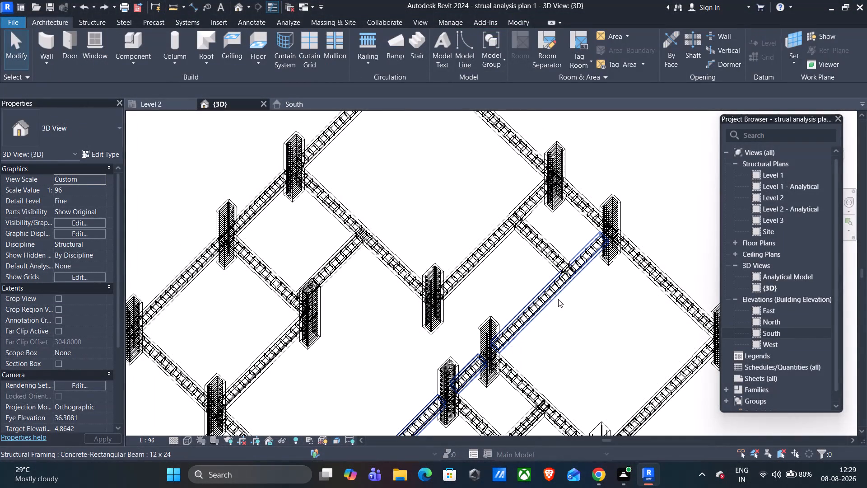
Draw a north-south building section in the Level 2 plan along the long interior beam one bay in from the west side, looking east.
left_click(558, 299)
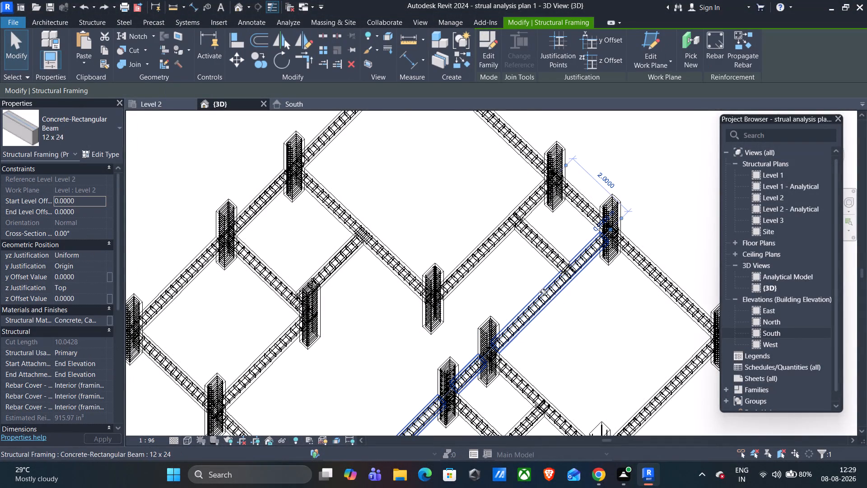
left_click(149, 100)
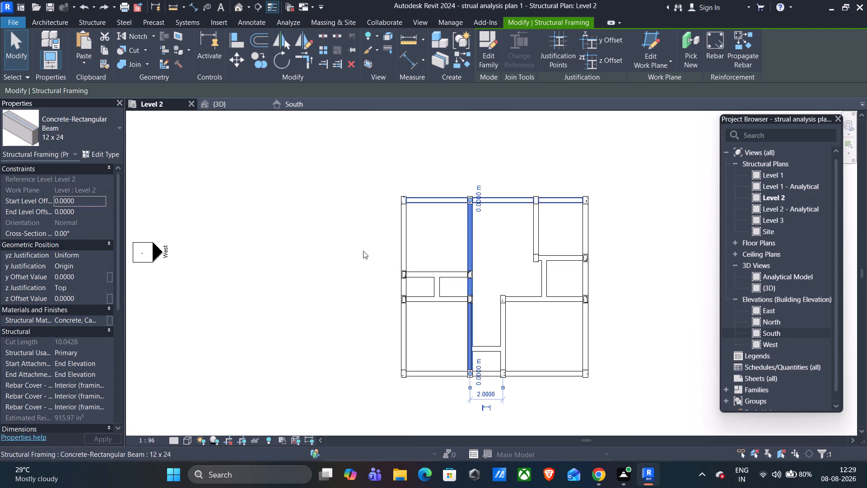
left_click(257, 5)
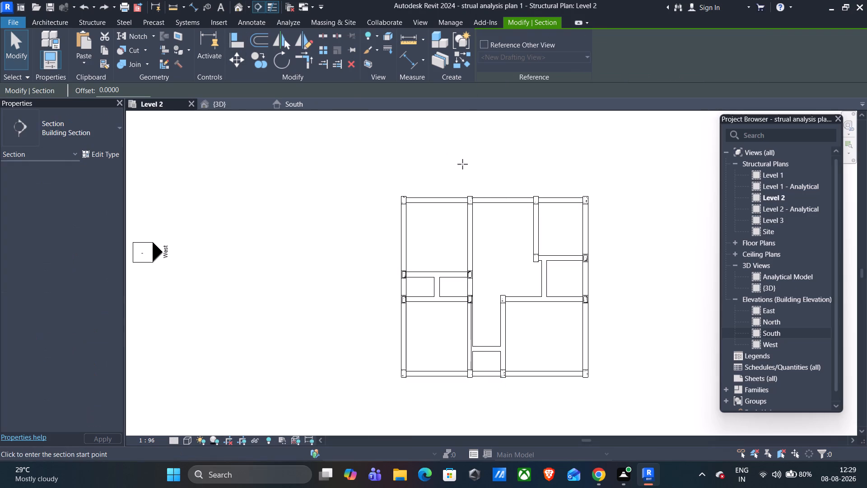
left_click(468, 168)
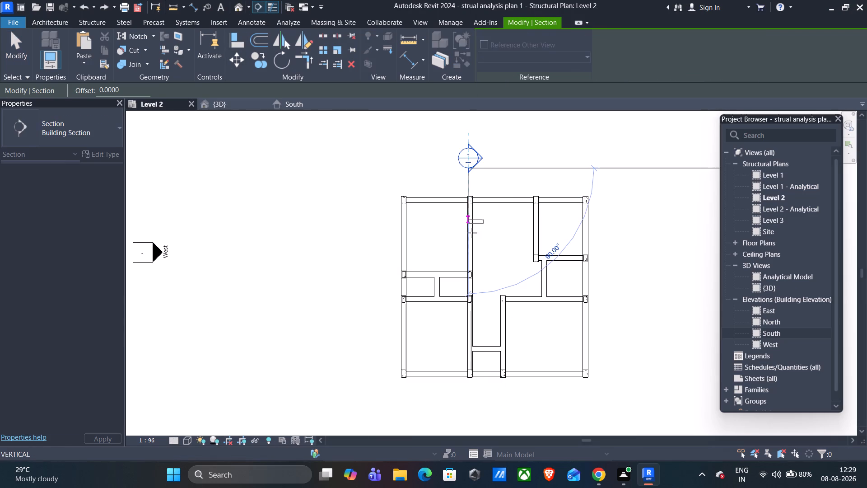
left_click(471, 384)
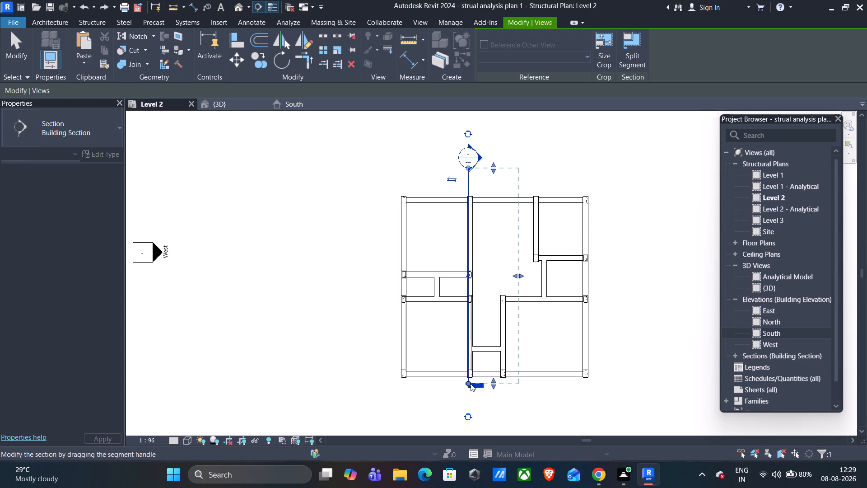
key("grave")
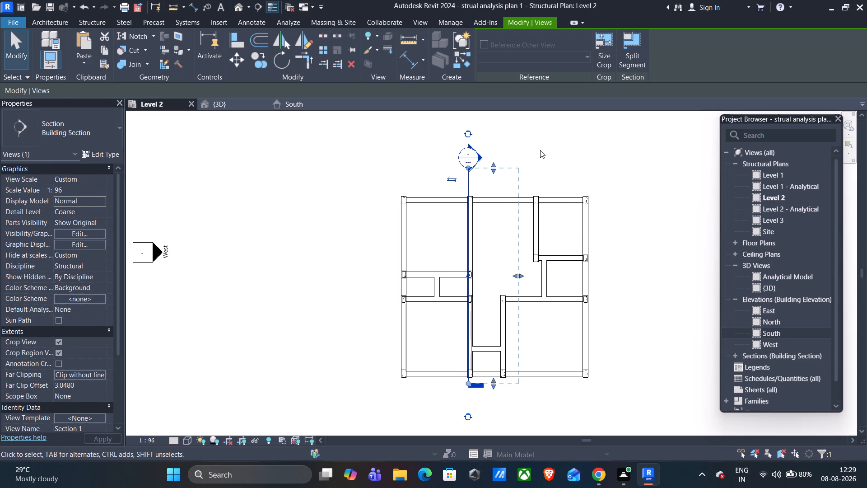
key("Escape")
Open the new section and examine the Level 2 beam reinforcement, picking out the 12 mm top bars across the short middle bay.
double_click(478, 165)
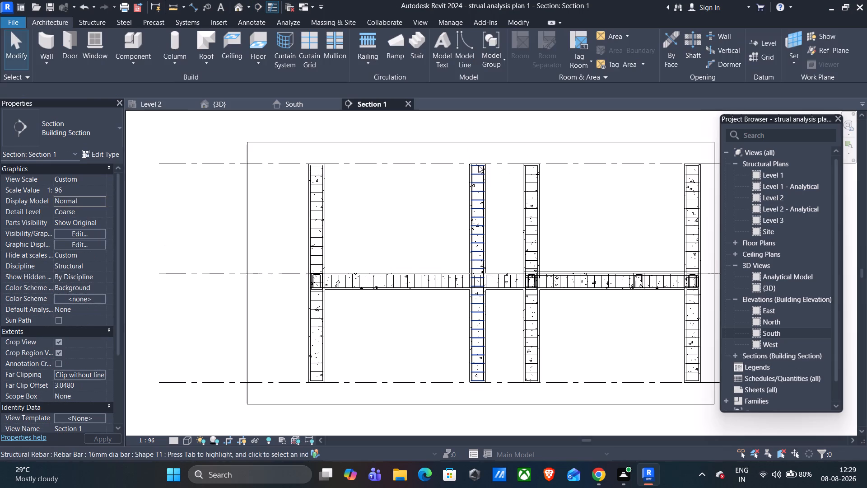
scroll(459, 267, "up", 15)
scroll(516, 296, "down", 3)
scroll(695, 319, "up", 6)
middle_click_drag(696, 324, 603, 325)
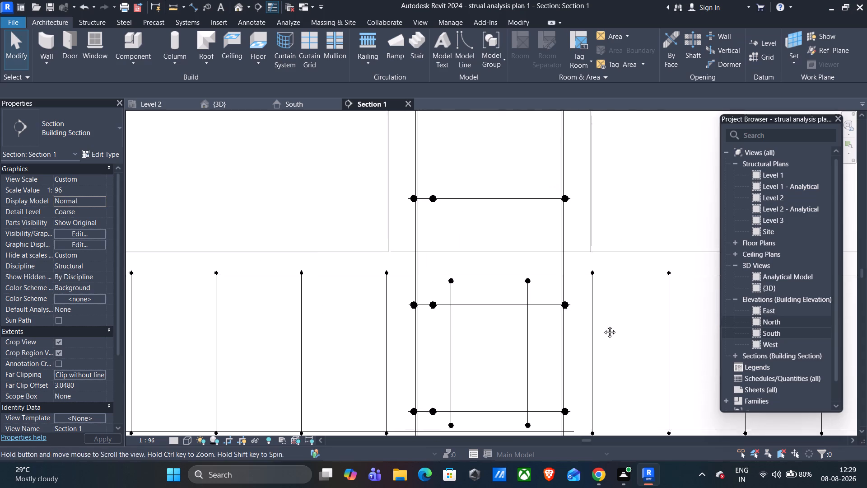
middle_click_drag(603, 325, 413, 307)
scroll(426, 296, "down", 2)
left_click(491, 263)
scroll(493, 264, "down", 5)
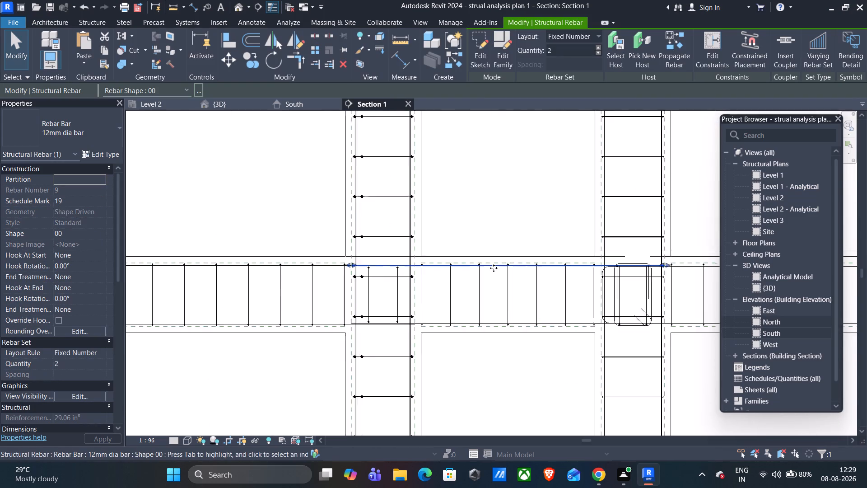
scroll(494, 268, "down", 5)
scroll(649, 347, "down", 4)
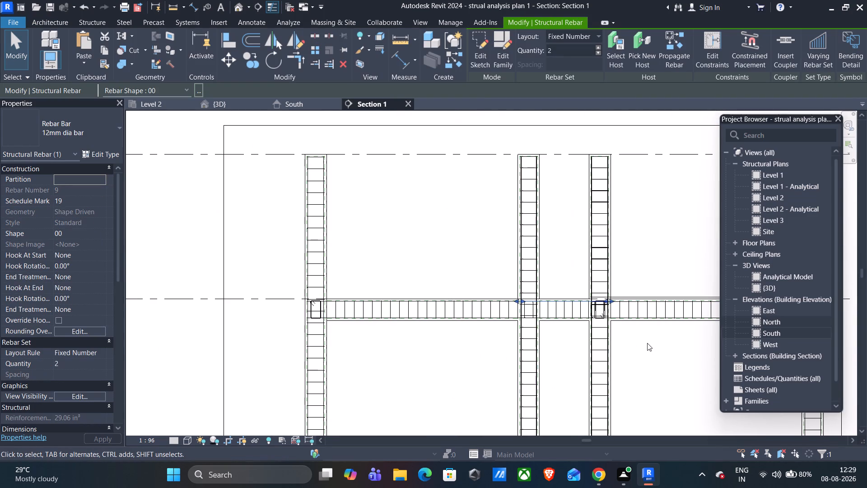
middle_click_drag(649, 344, 570, 339)
scroll(587, 329, "down", 3)
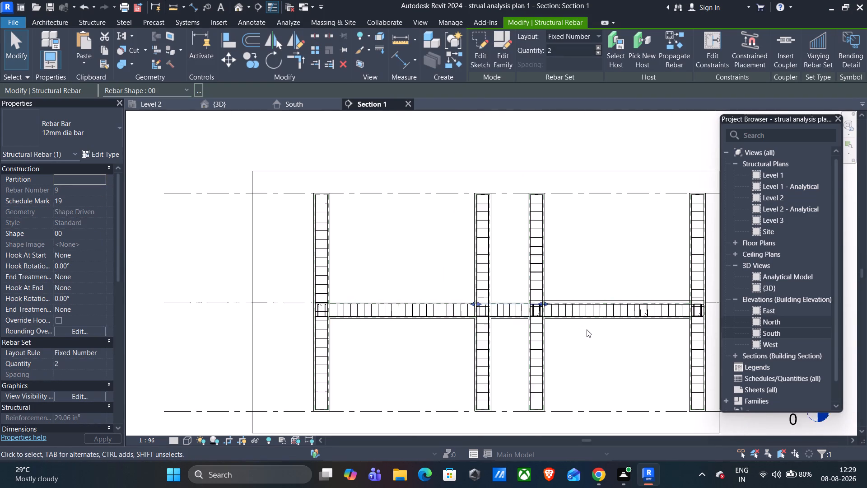
Inspect the stirrups and top bars near the column at the south end of the short middle bay.
scroll(587, 329, "up", 15)
scroll(393, 305, "up", 1)
middle_click_drag(393, 305, 626, 357)
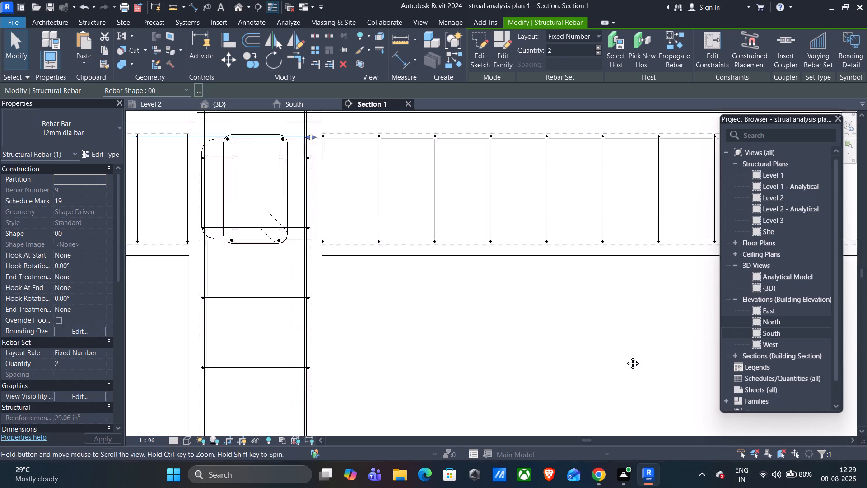
middle_click_drag(626, 357, 738, 379)
scroll(449, 350, "up", 3)
middle_click_drag(444, 342, 450, 382)
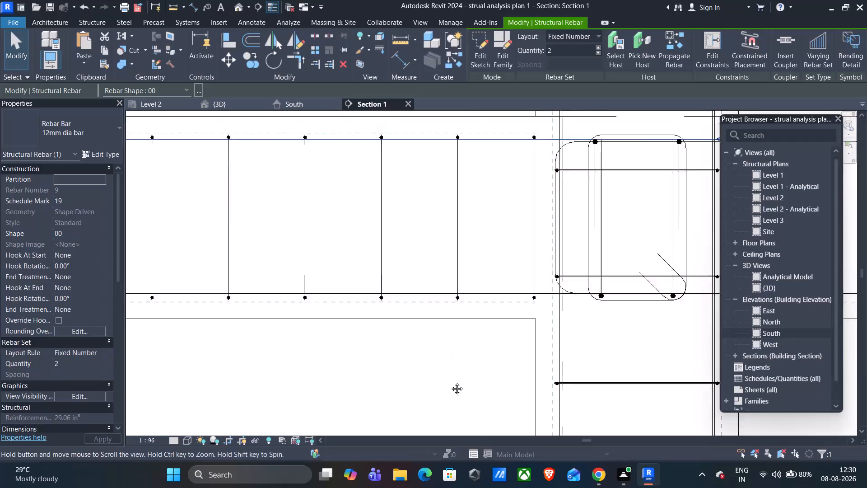
middle_click_drag(450, 382, 477, 439)
scroll(529, 296, "up", 2)
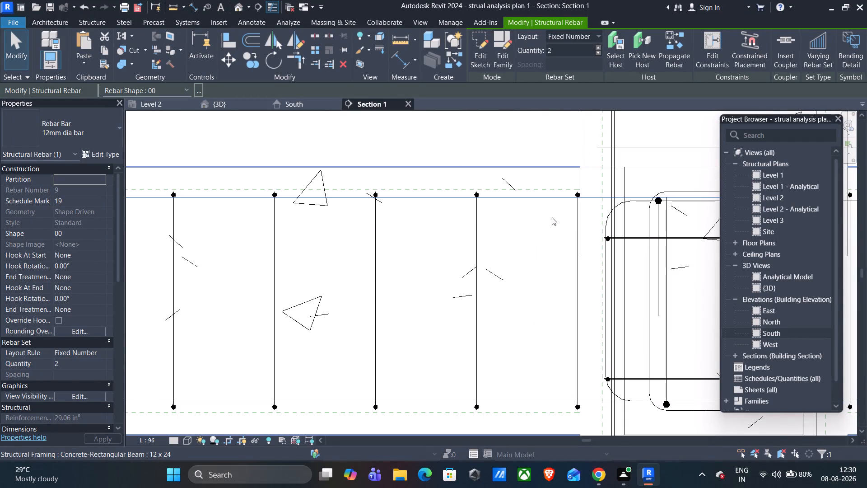
scroll(556, 247, "down", 9)
key("Escape")
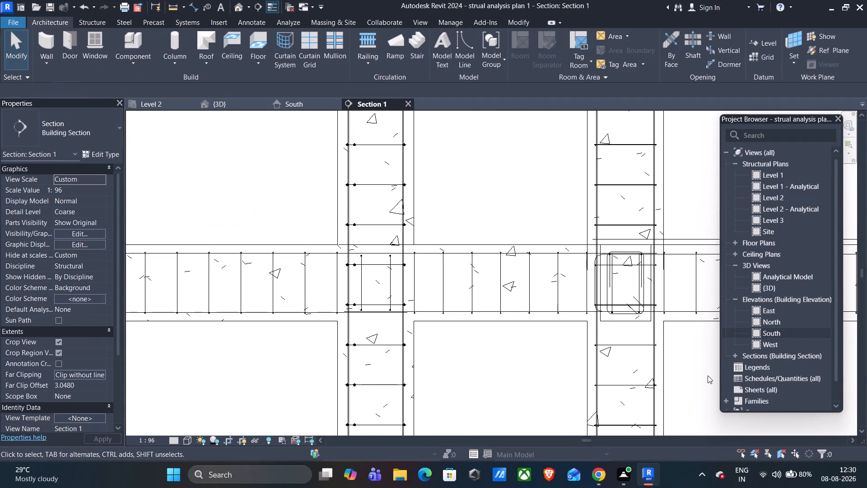
Delete the stray 12 mm bar set running just above the top of the beam in the south bay.
scroll(708, 375, "up", 8)
middle_click_drag(691, 359, 641, 487)
scroll(583, 253, "up", 3)
middle_click_drag(582, 269, 571, 399)
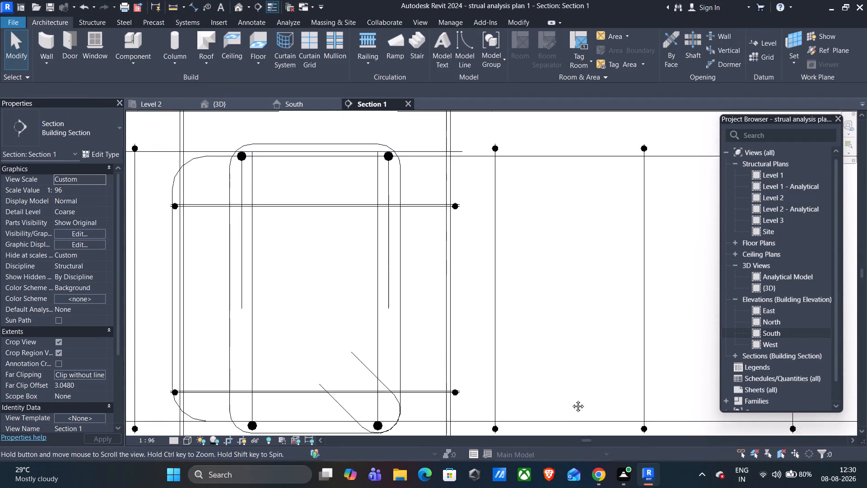
middle_click_drag(571, 399, 568, 416)
scroll(556, 337, "down", 4)
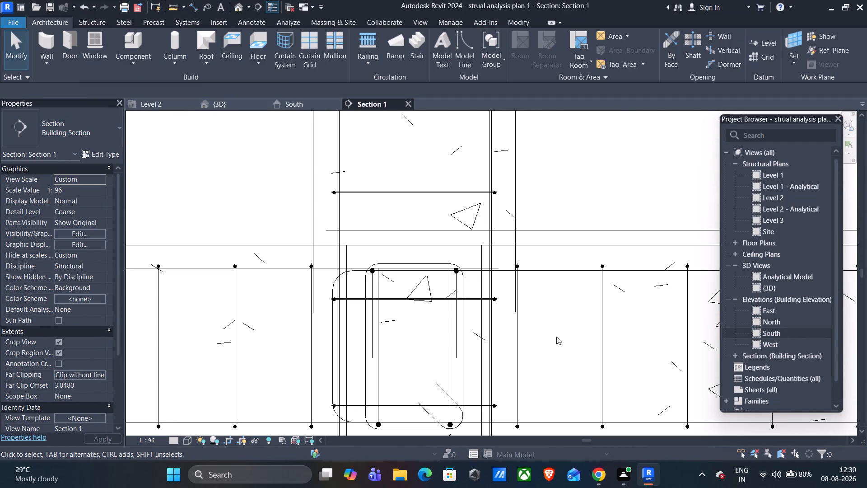
scroll(556, 337, "down", 4)
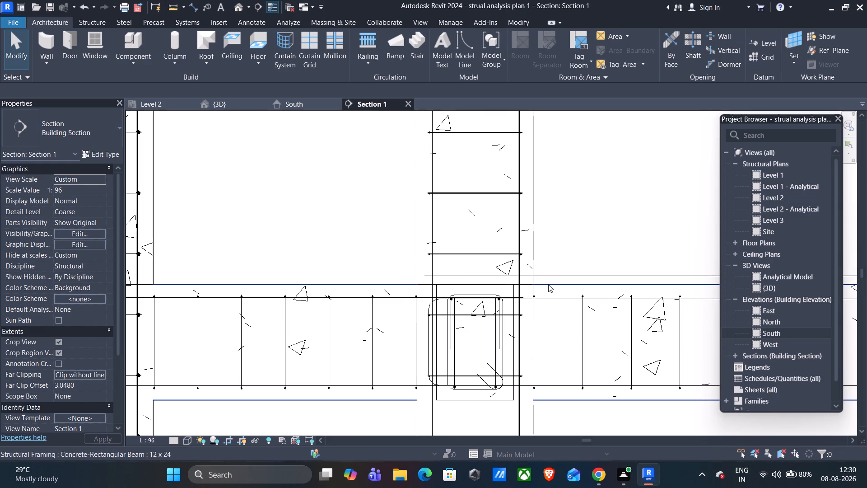
left_click(553, 274)
scroll(587, 327, "down", 2)
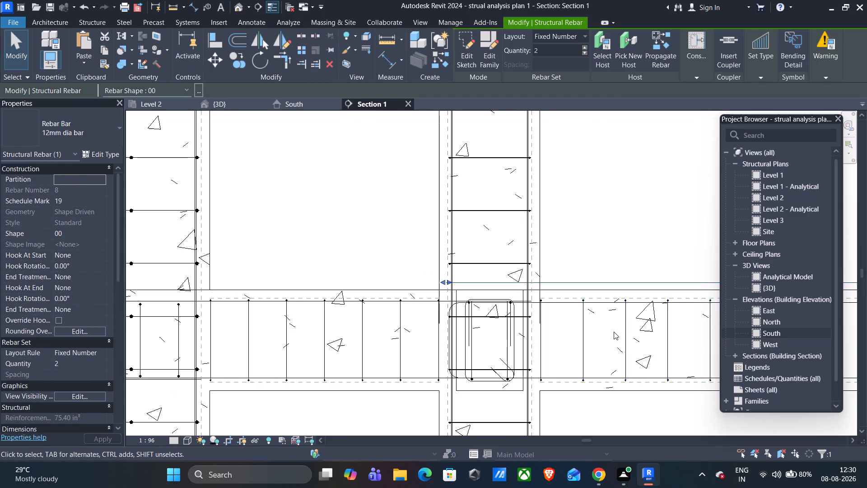
scroll(614, 332, "down", 2)
middle_click_drag(614, 332, 451, 334)
scroll(611, 355, "down", 6)
middle_click_drag(629, 377, 504, 343)
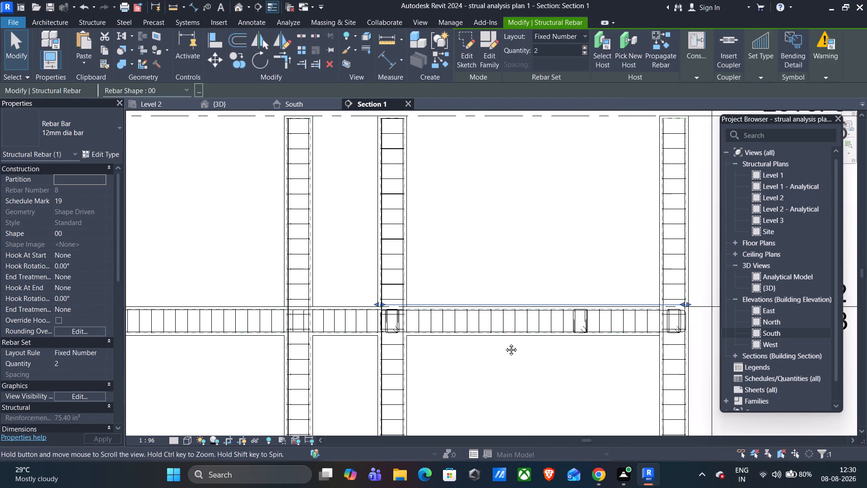
middle_click_drag(504, 343, 504, 343)
key("Delete")
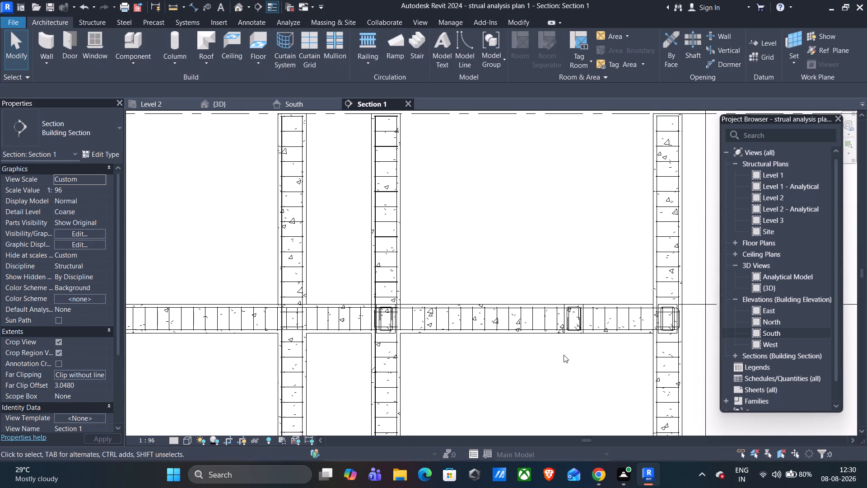
scroll(629, 296, "up", 10)
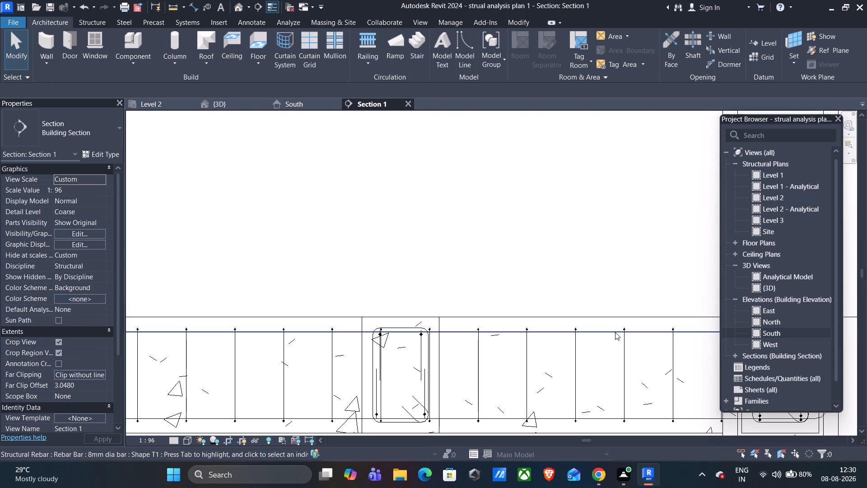
left_click(615, 332)
key("Escape")
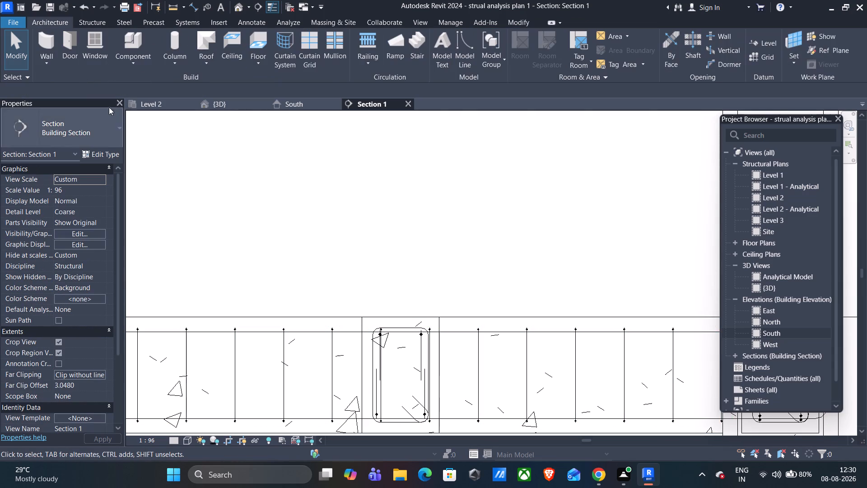
Save the project.
left_click(48, 5)
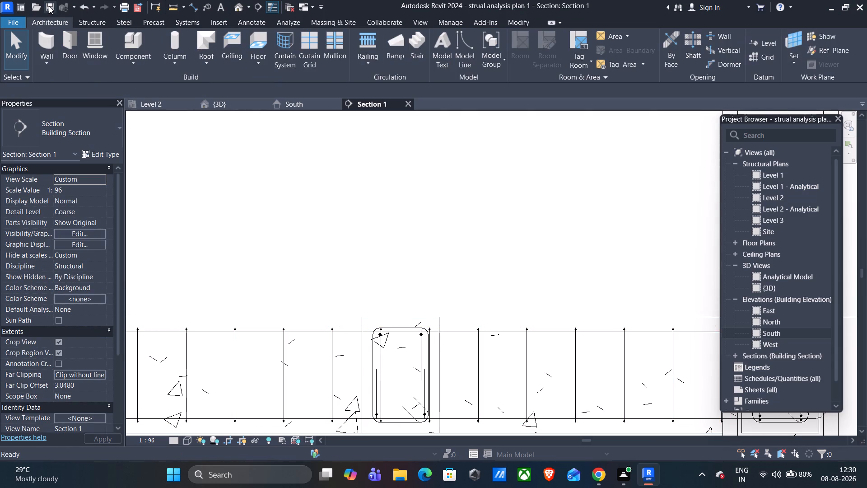
Open the Level 2 structural plan.
left_click(160, 103)
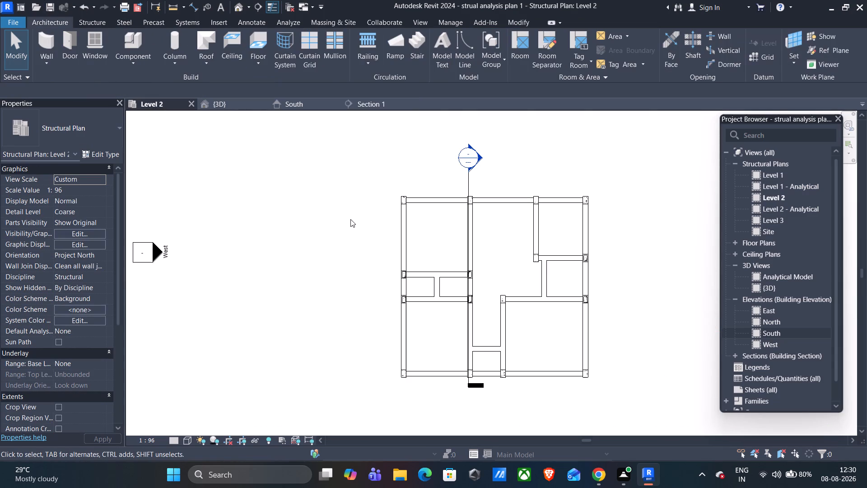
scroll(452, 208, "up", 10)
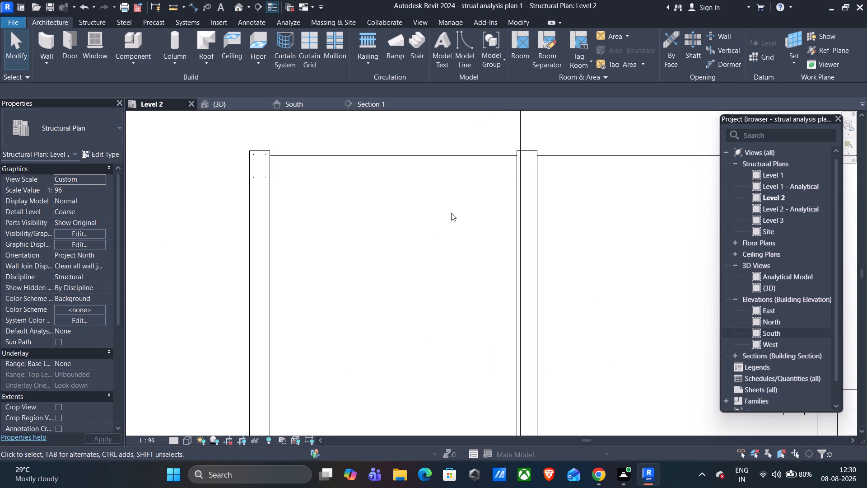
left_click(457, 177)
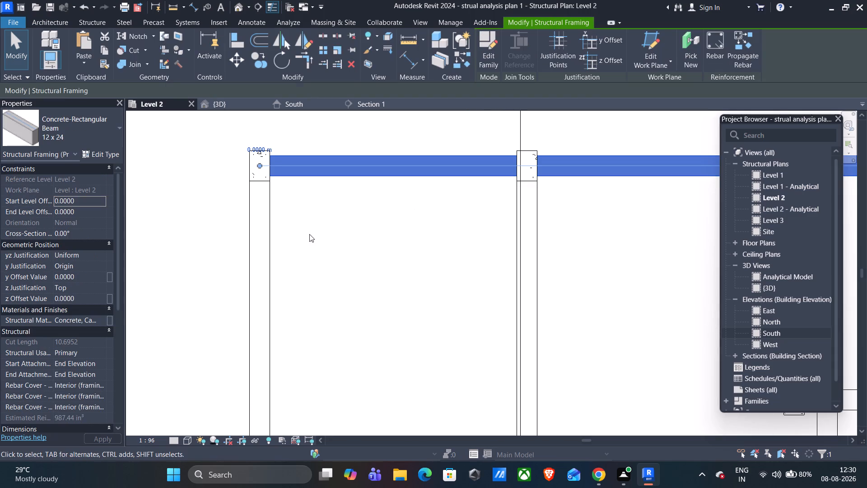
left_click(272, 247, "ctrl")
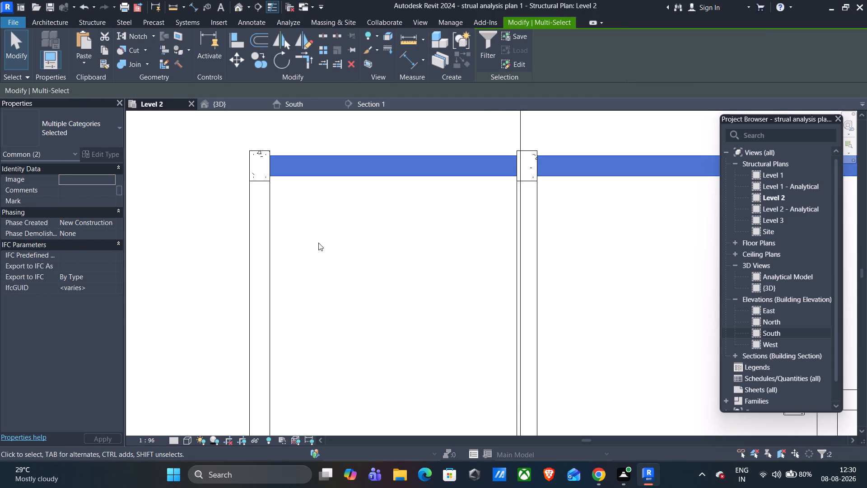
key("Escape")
Select the Level 2 north perimeter beam, the west perimeter beam and the long interior north-south beam along the section line.
left_click(359, 179)
scroll(292, 231, "up", 6)
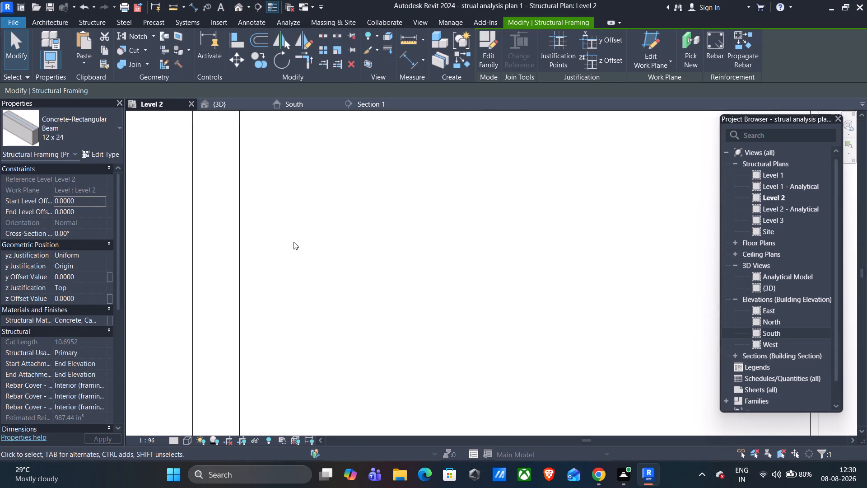
scroll(292, 246, "up", 4)
left_click(197, 274, "ctrl")
scroll(197, 275, "down", 5)
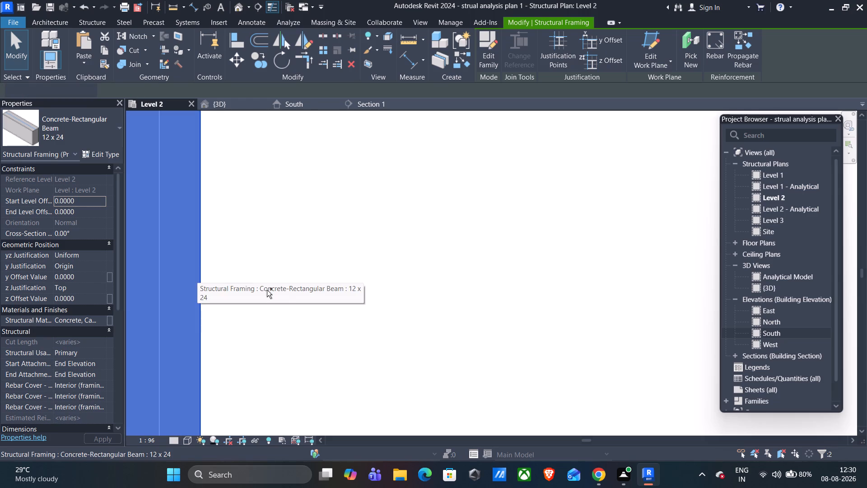
scroll(267, 290, "down", 12)
scroll(428, 287, "up", 11)
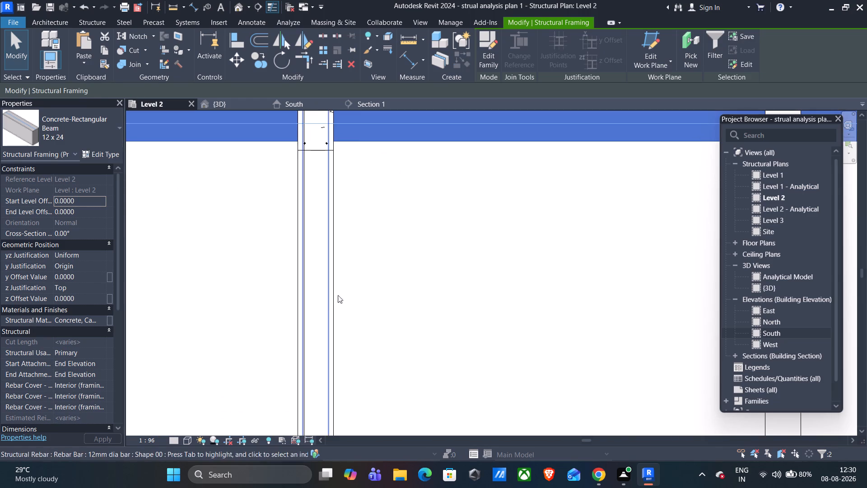
left_click(337, 300, "ctrl")
scroll(337, 300, "down", 12)
middle_click_drag(278, 343, 304, 286)
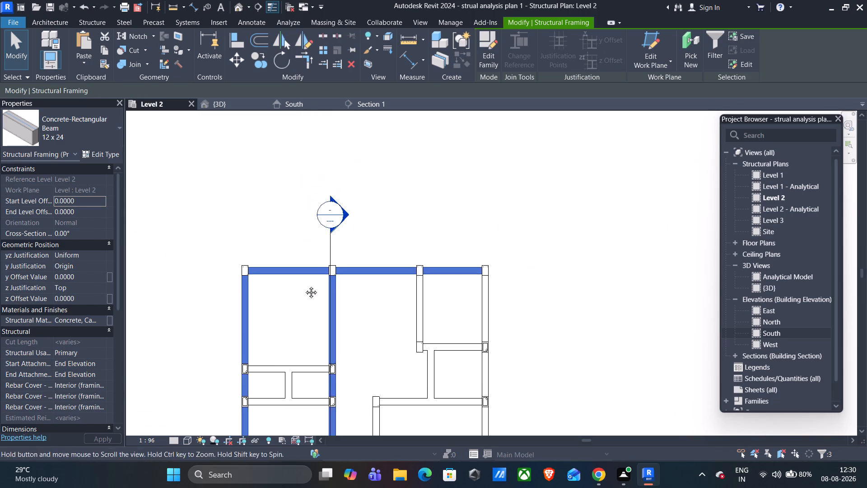
Add to the selection the two east-west beams crossing the west bays and the short beam linking them.
middle_click_drag(304, 286, 329, 226)
scroll(345, 272, "up", 12)
left_click(362, 217, "ctrl")
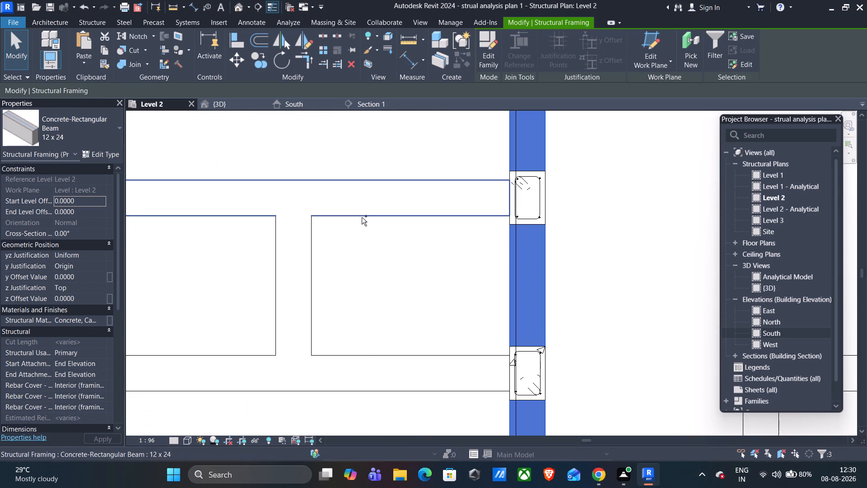
left_click(314, 247, "ctrl")
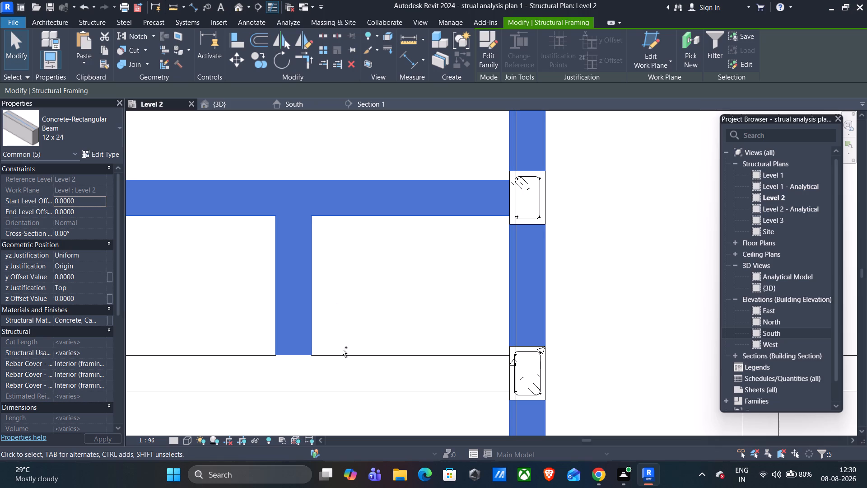
left_click(345, 353, "ctrl")
Add to the selection the south perimeter beam, the short cross beam just north of it and the adjoining interior north-south beam.
scroll(342, 349, "down", 11)
middle_click_drag(337, 397, 378, 313)
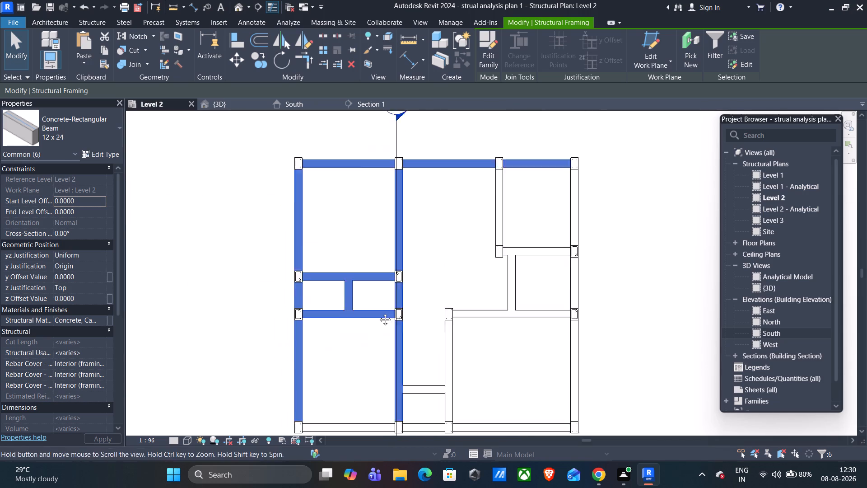
middle_click_drag(378, 313, 394, 294)
scroll(381, 322, "up", 14)
scroll(373, 333, "down", 9)
middle_click_drag(368, 332, 399, 254)
middle_click(404, 247)
scroll(405, 247, "up", 1)
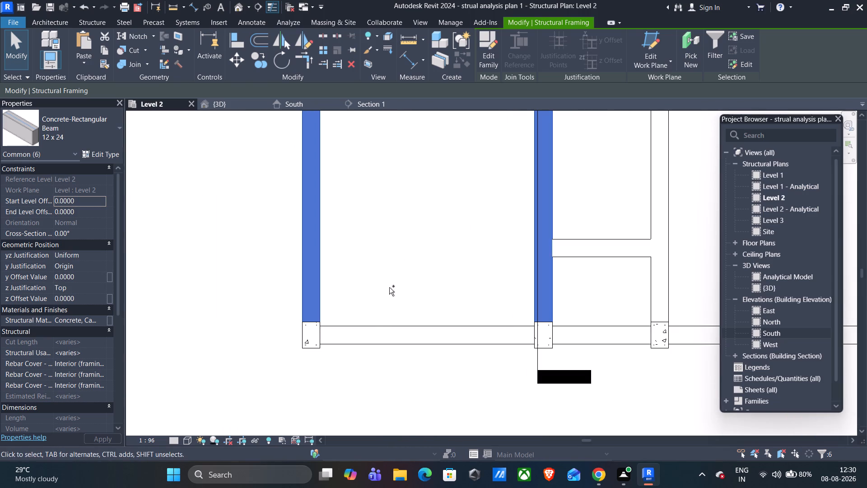
left_click(372, 324, "ctrl")
scroll(573, 292, "down", 3)
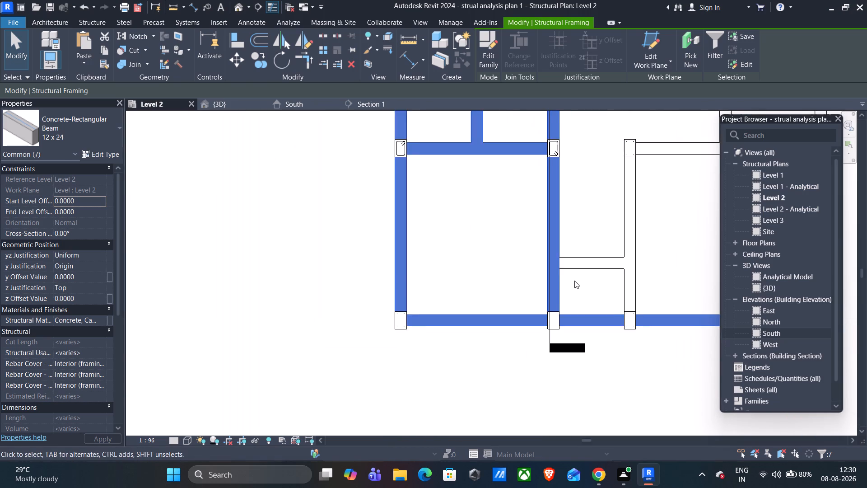
scroll(574, 281, "down", 1)
scroll(602, 280, "up", 20, "ctrl")
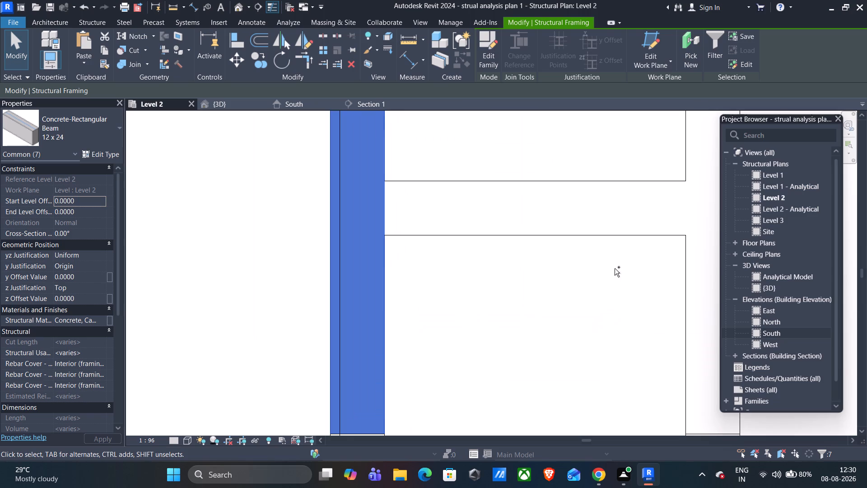
left_click(635, 238, "ctrl")
left_click(681, 260, "ctrl")
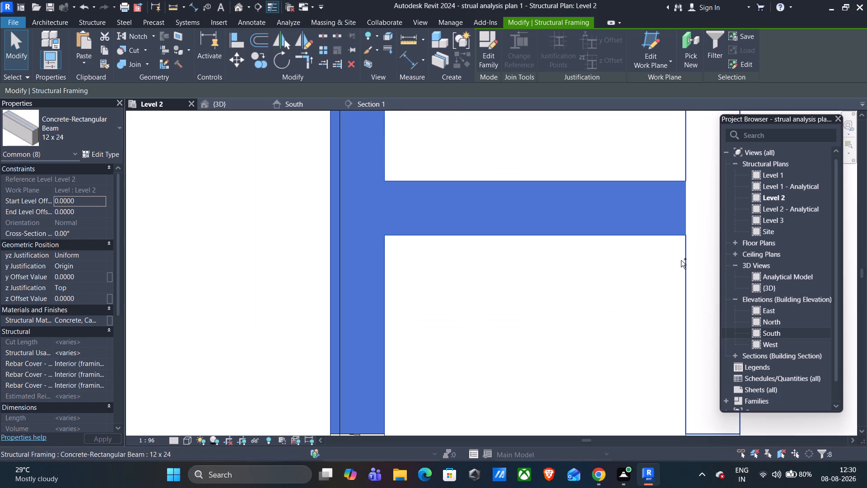
Add to the selection the east-west beam north of the southeast bay, the east perimeter beam and the short link beam.
scroll(681, 261, "down", 13)
middle_click_drag(704, 240, 407, 328)
scroll(500, 284, "up", 3)
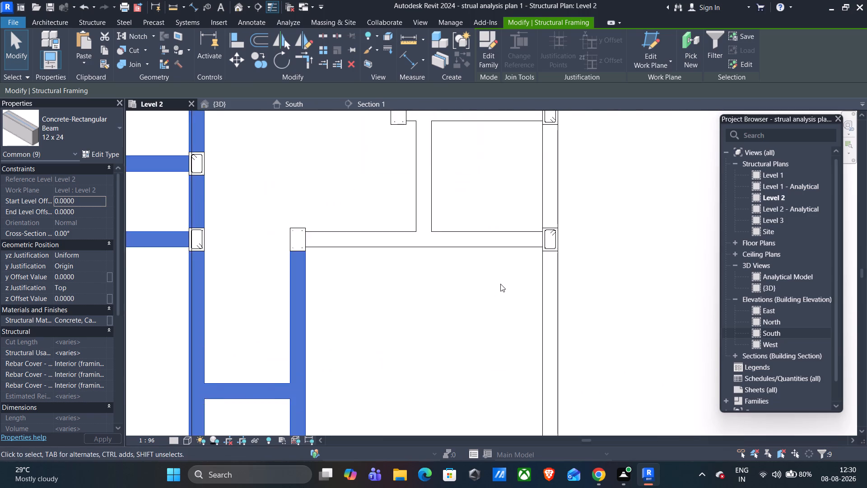
scroll(500, 284, "up", 3)
left_click(525, 237, "ctrl")
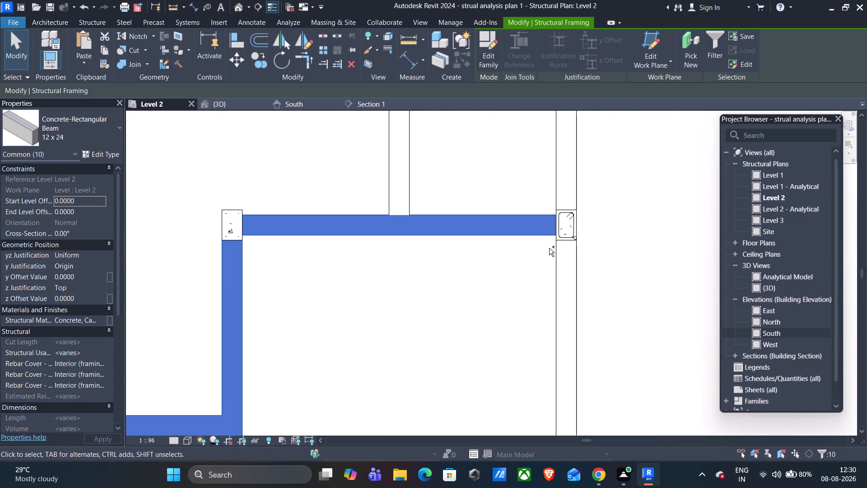
left_click(554, 257, "ctrl")
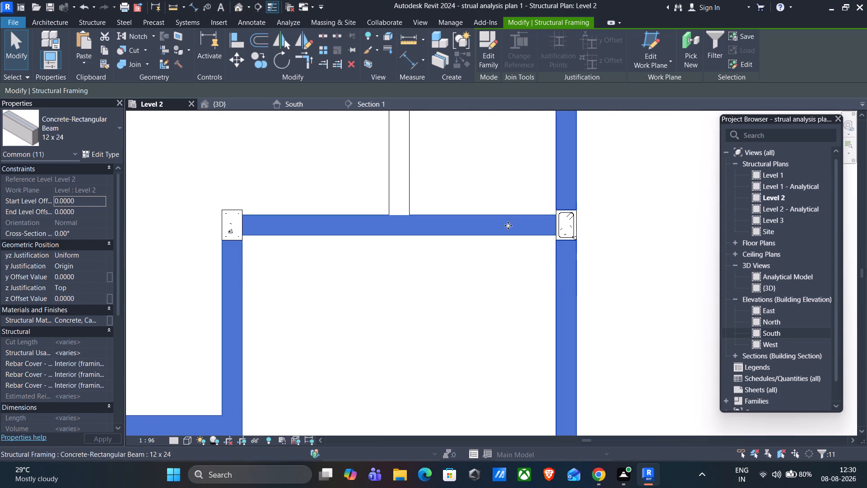
left_click(412, 191, "ctrl")
Complete the beam selection with the west and south beams of the northeast bay.
scroll(412, 191, "down", 6)
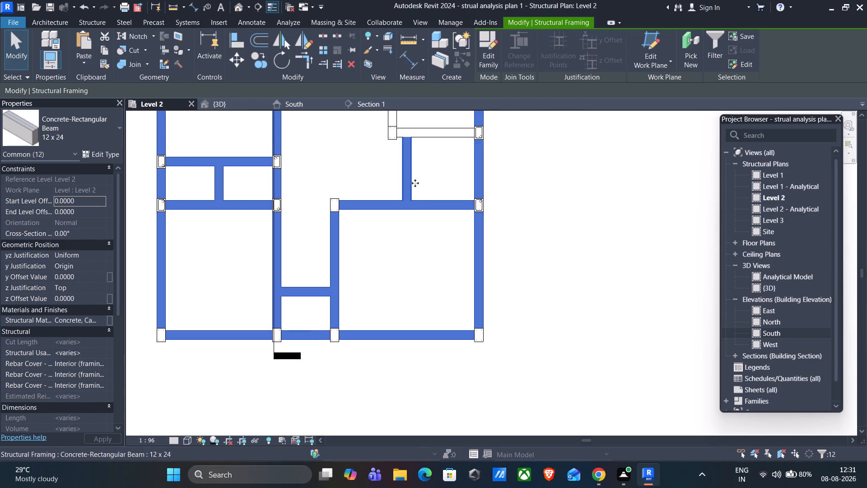
scroll(415, 183, "down", 1)
middle_click_drag(425, 162, 419, 291)
scroll(394, 206, "up", 10)
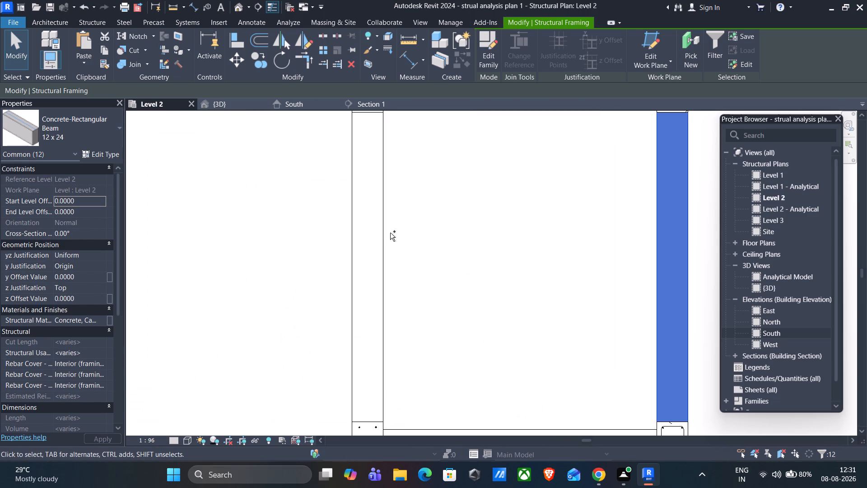
left_click(387, 234, "ctrl")
scroll(407, 262, "down", 8, "ctrl")
scroll(451, 321, "up", 6)
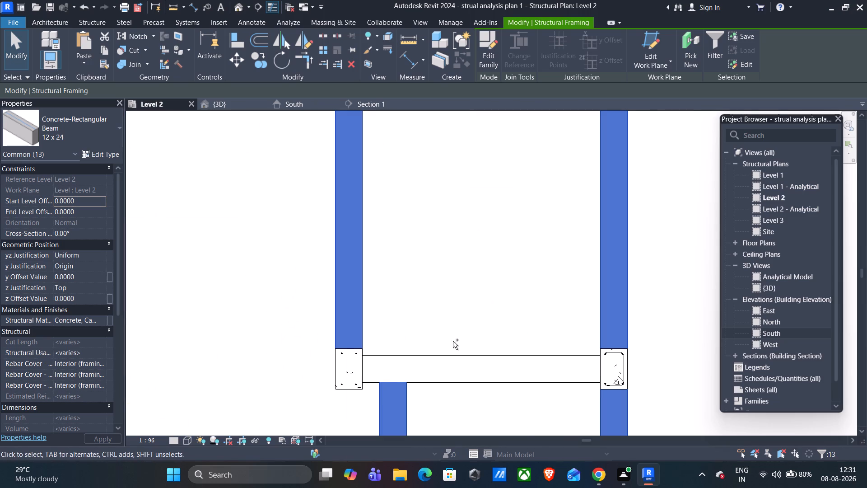
left_click(454, 354, "ctrl")
Copy the selected Level 2 beams and paste them aligned to Level 3.
left_click(104, 50)
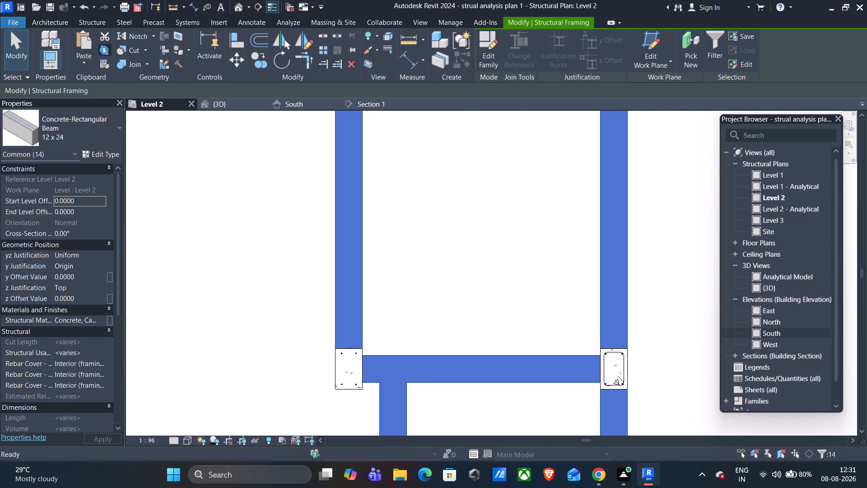
left_click(87, 60)
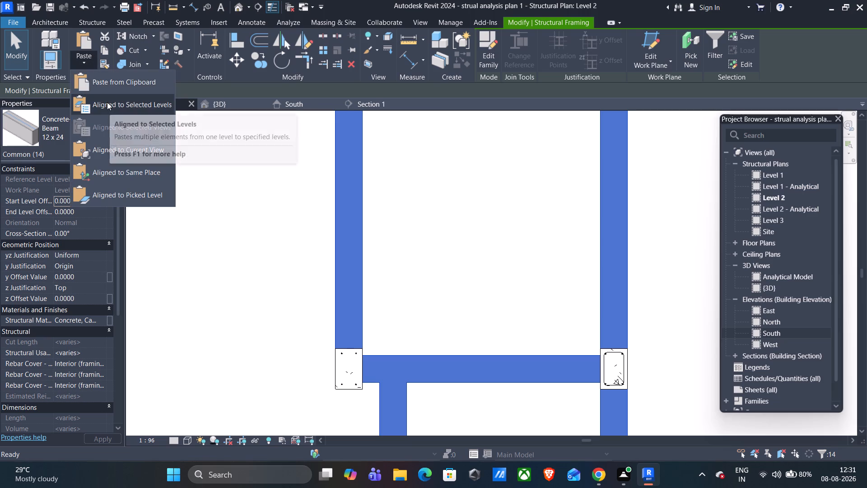
left_click(107, 102)
left_click(378, 176)
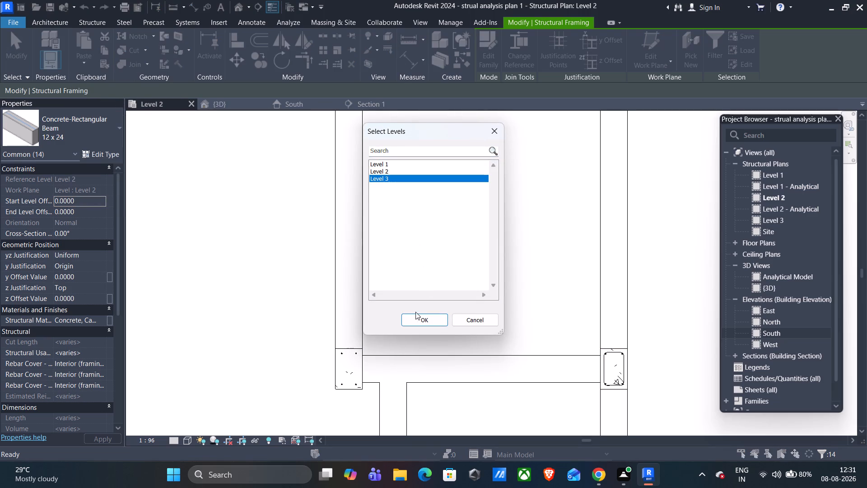
left_click(421, 318)
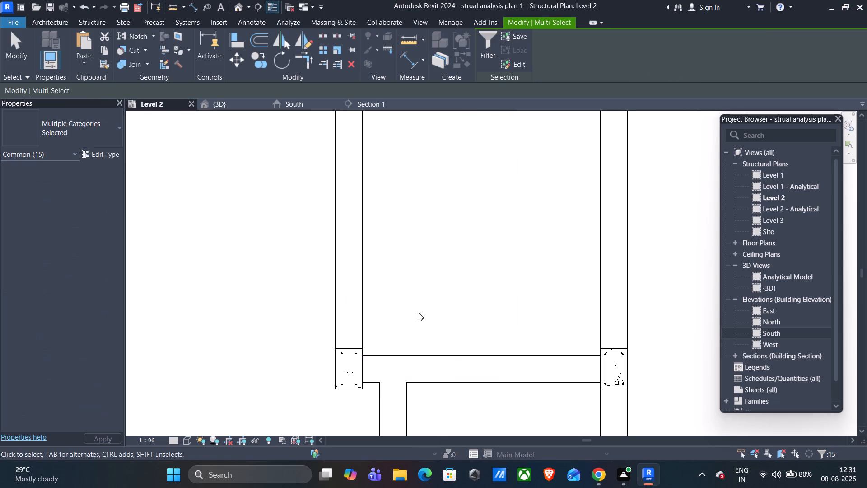
Examine the whole frame in the 3D view, checking the copied Level 3 beams and their reinforcement from several angles.
scroll(415, 286, "down", 4)
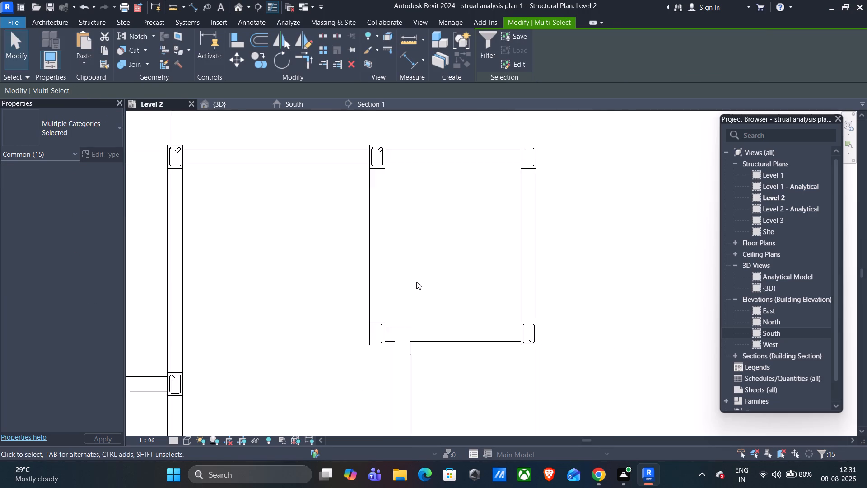
scroll(416, 282, "down", 2)
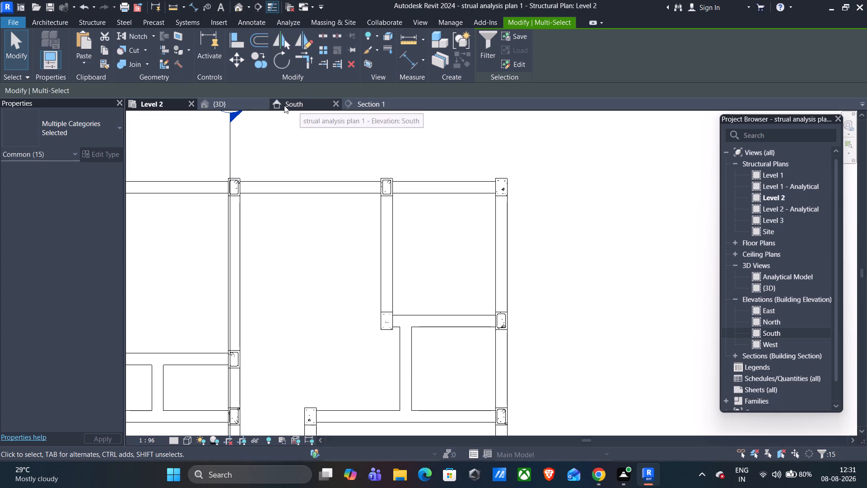
left_click(257, 102)
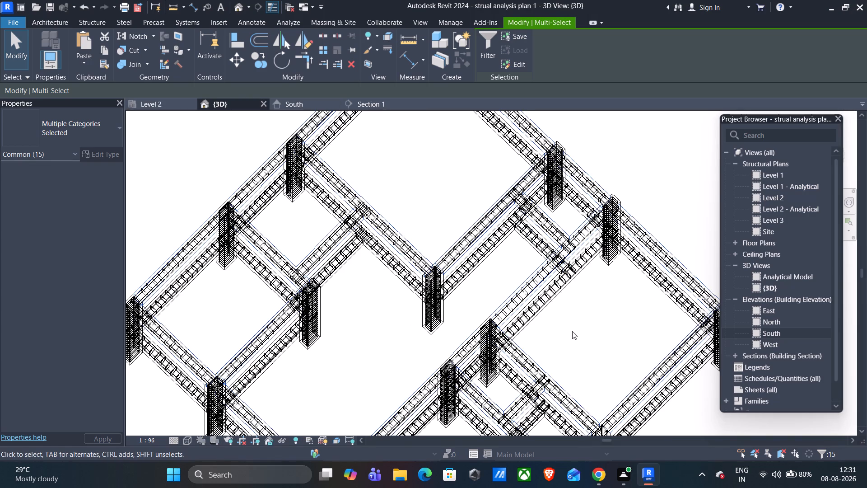
middle_click_drag(572, 331, 552, 150, "shift")
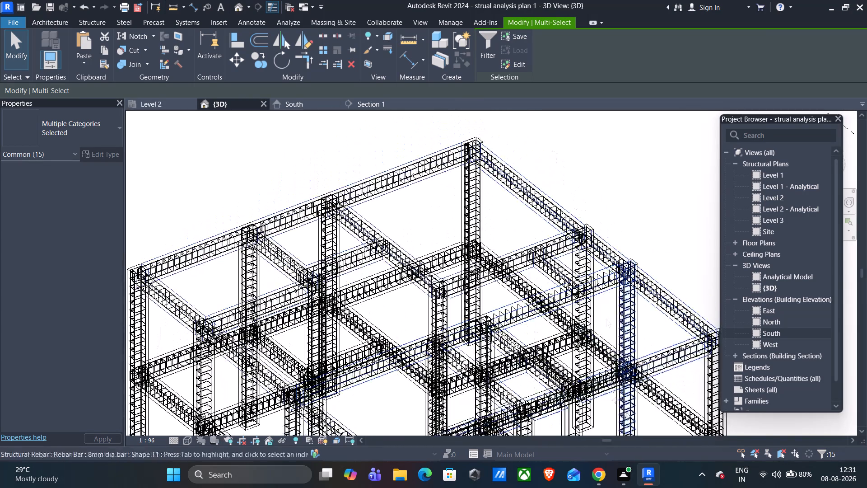
middle_click_drag(654, 406, 643, 386, "shift")
scroll(643, 414, "up", 2)
scroll(643, 418, "down", 4)
middle_click_drag(640, 418, 640, 405)
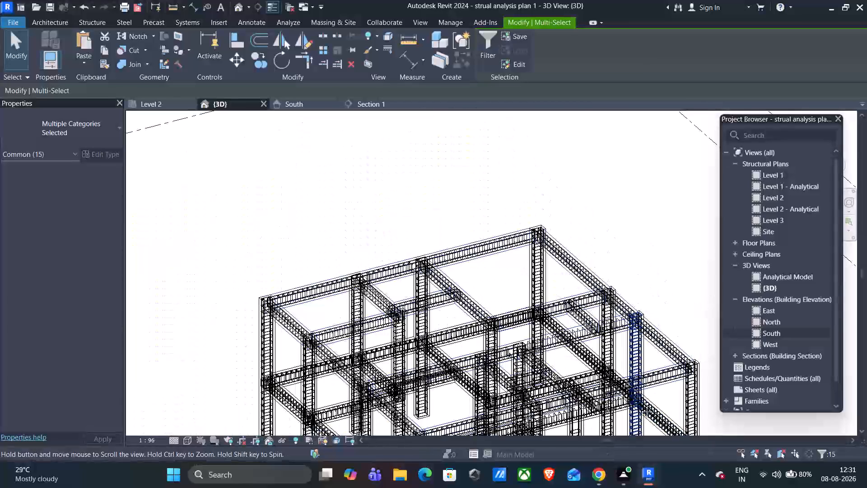
middle_click_drag(640, 405, 612, 239)
scroll(583, 370, "down", 1)
middle_click_drag(600, 323, 636, 314)
middle_click(639, 314, "shift")
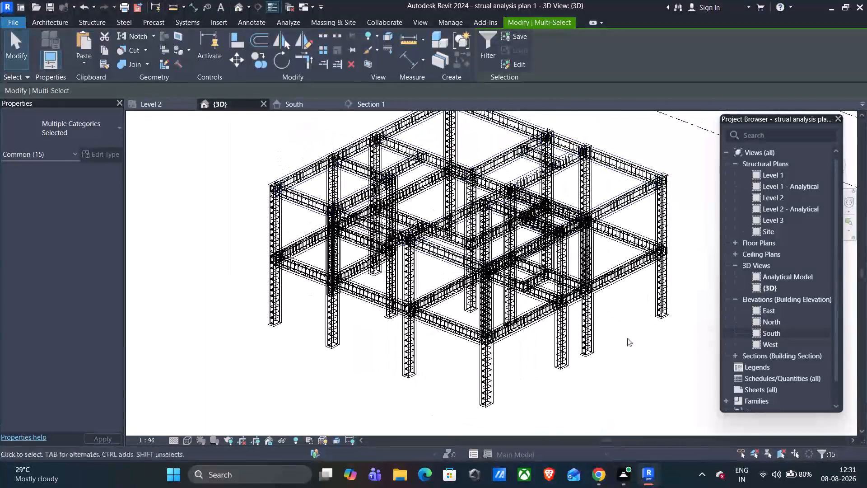
scroll(531, 371, "up", 6)
scroll(519, 351, "down", 2)
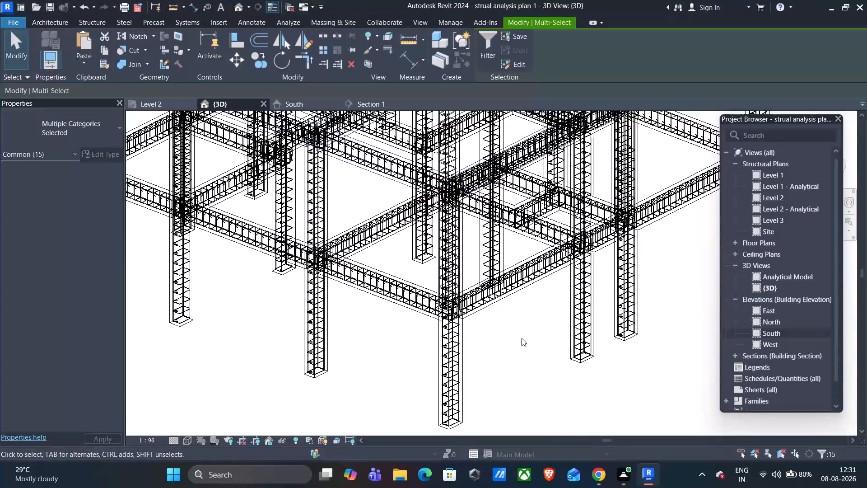
middle_click_drag(522, 338, 525, 386)
Save the project.
left_click(51, 8)
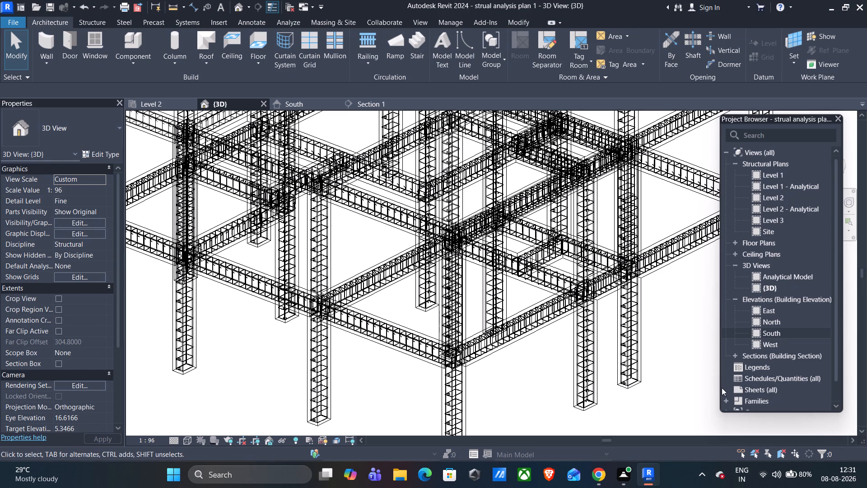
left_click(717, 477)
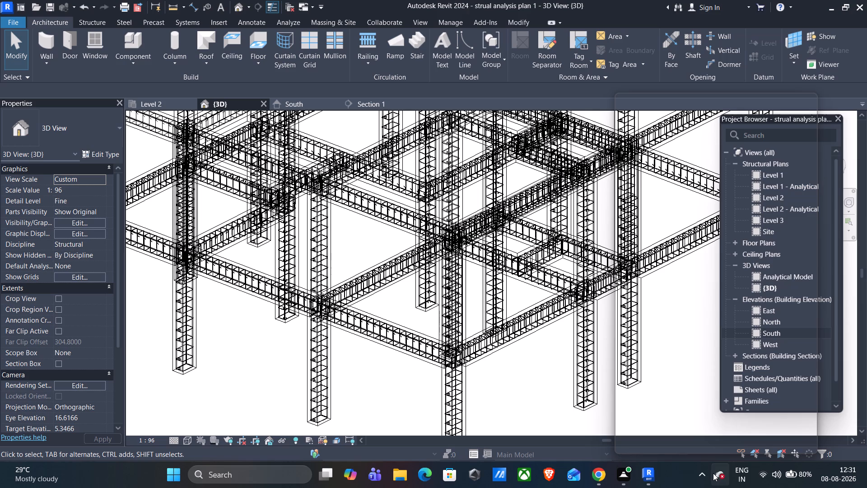
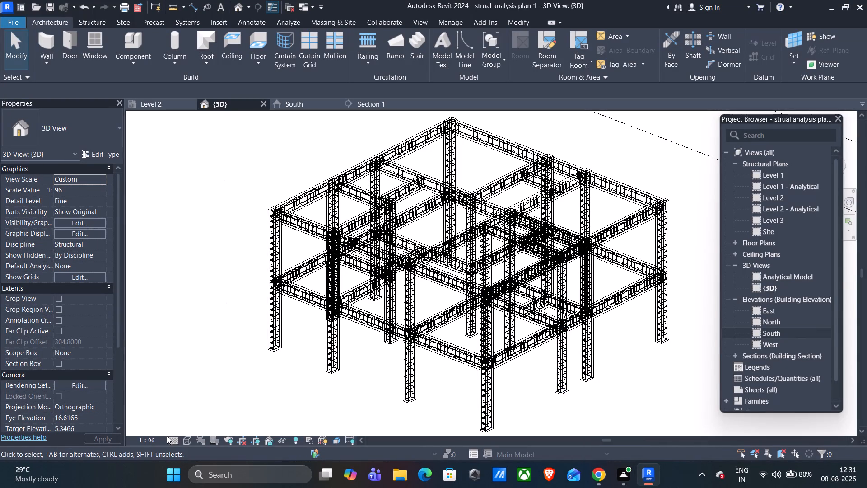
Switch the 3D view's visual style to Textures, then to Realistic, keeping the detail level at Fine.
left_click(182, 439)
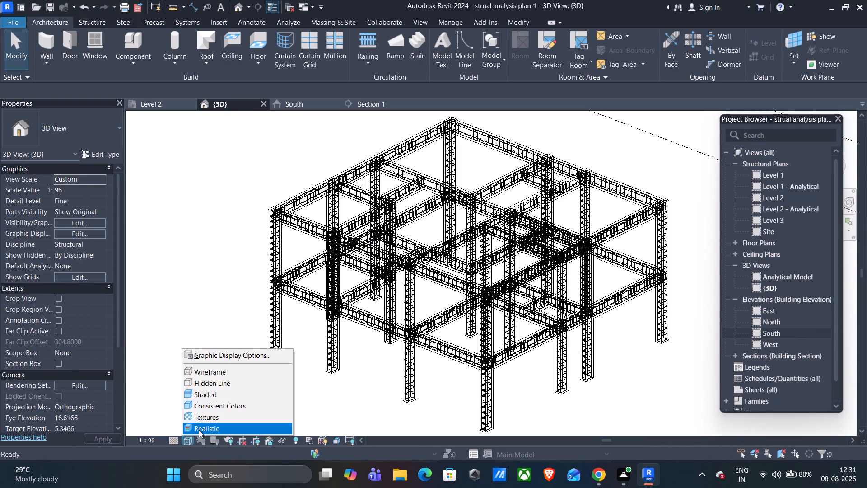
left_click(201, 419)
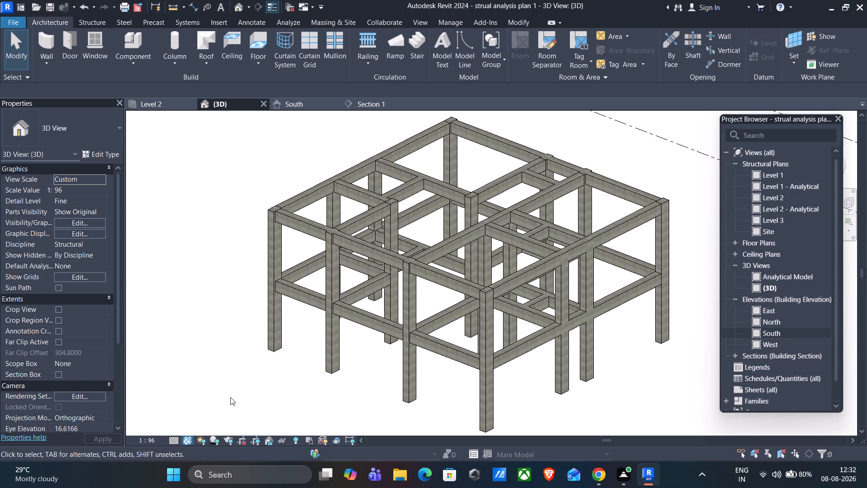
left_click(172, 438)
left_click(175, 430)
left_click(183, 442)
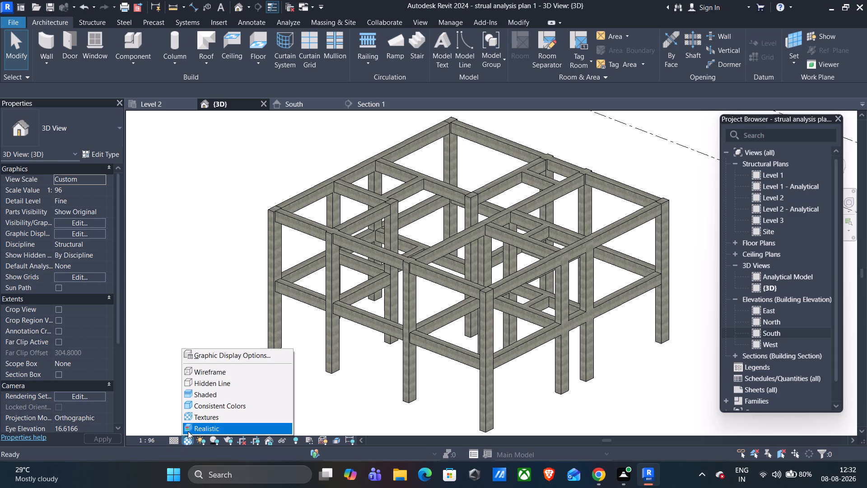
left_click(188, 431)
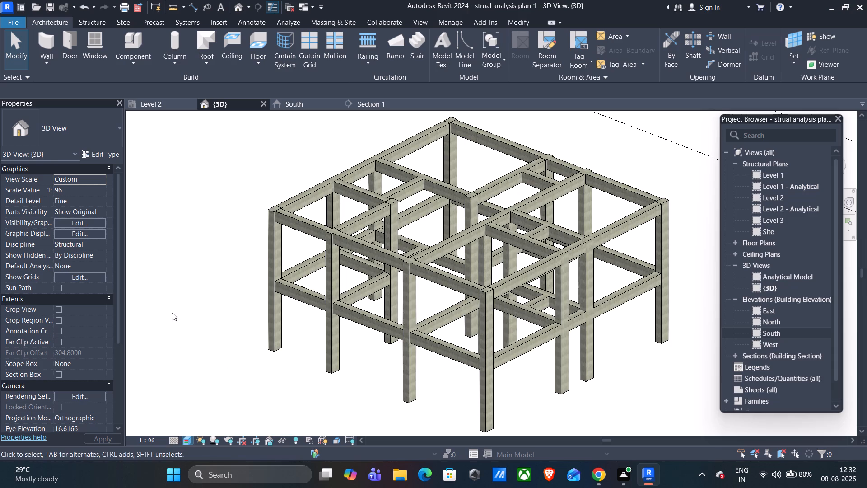
Close the open South elevation and Section 1 views.
left_click(170, 107)
left_click(247, 99)
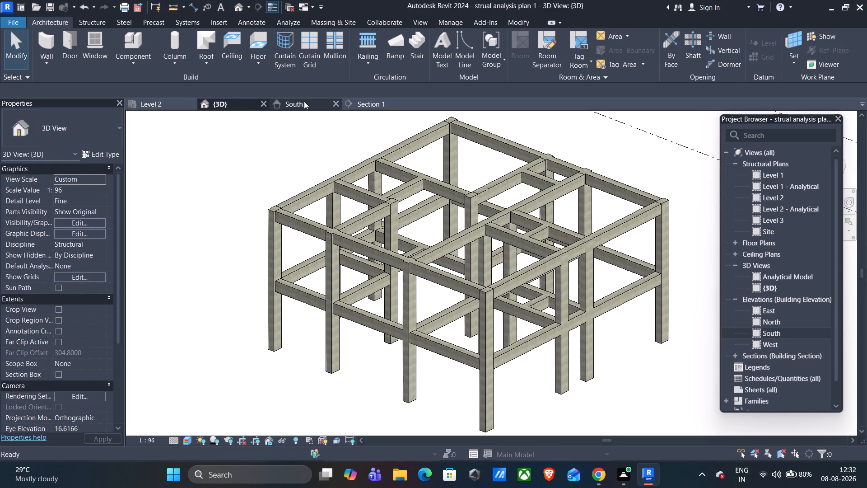
left_click(304, 101)
left_click(335, 103)
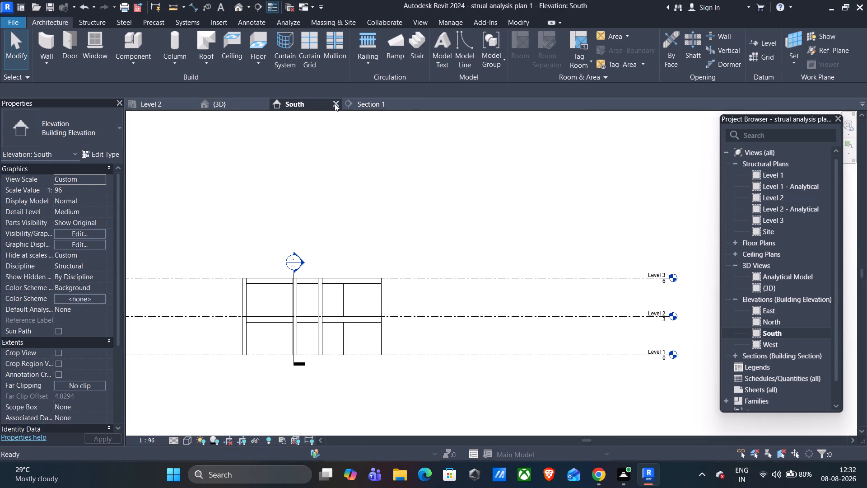
left_click(338, 105)
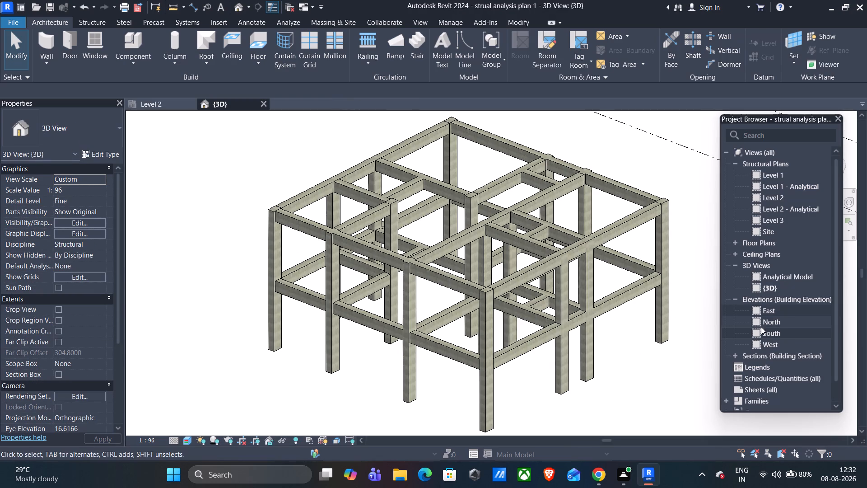
Open the East elevation to look at the frame, and close it.
double_click(783, 308)
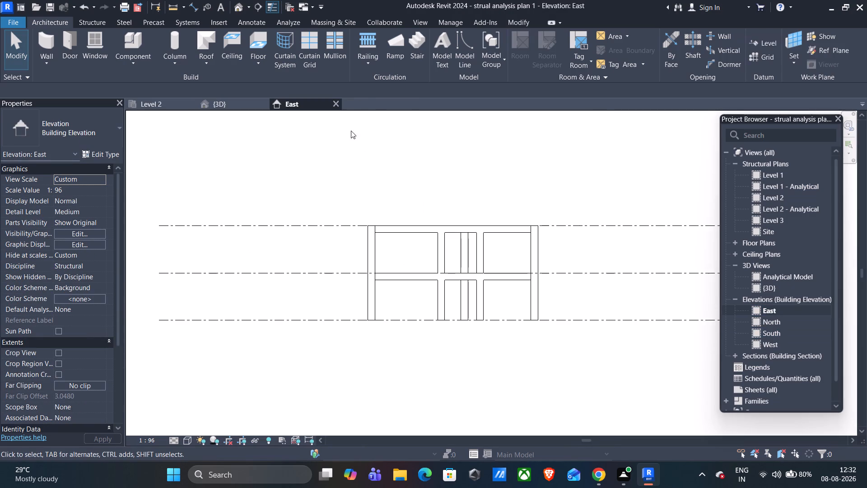
left_click(337, 103)
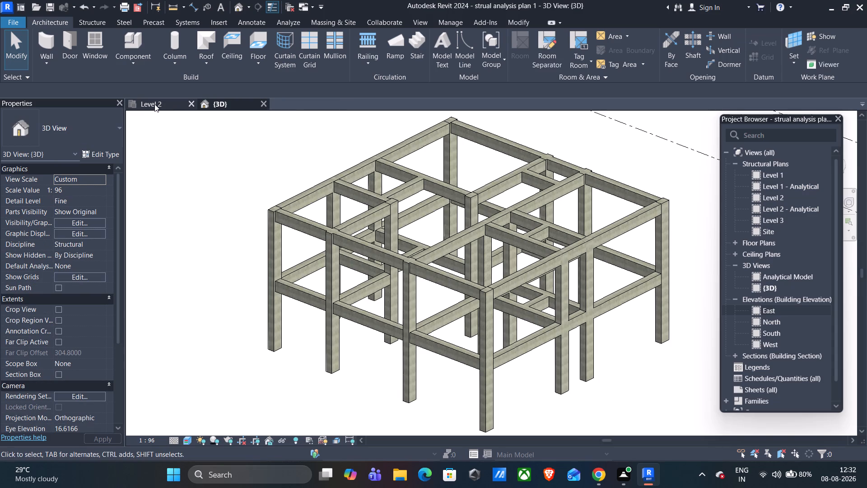
Set the 3D view's visual style to Wireframe.
left_click(184, 436)
left_click(201, 372)
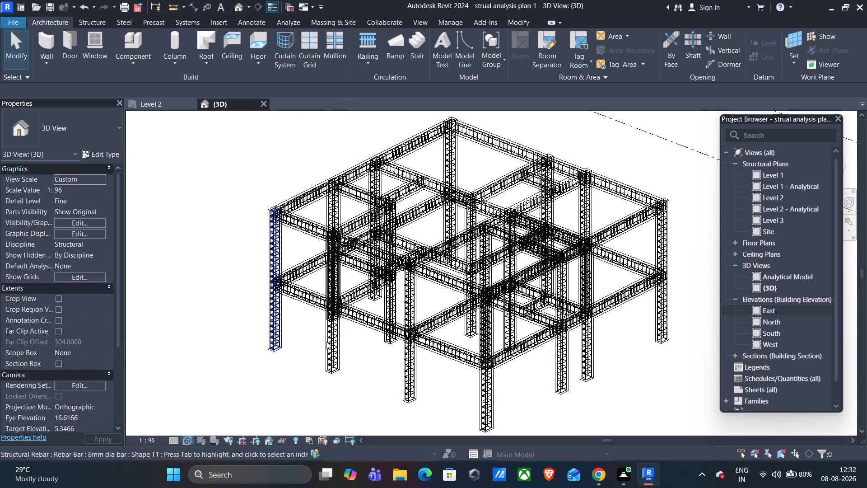
Select column ties, a column bar and a beam bar, extend the selection to all their instances, and set them as unobscured in the {3D} view.
scroll(339, 344, "up", 17)
left_click(274, 355)
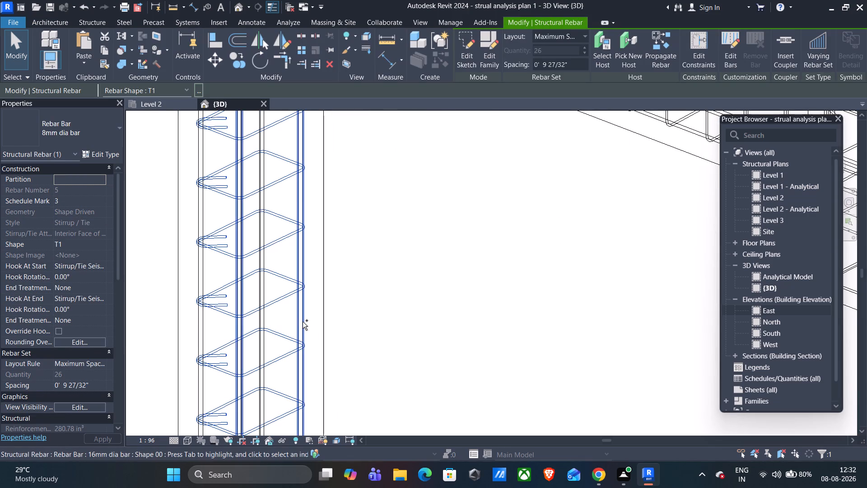
left_click(303, 322, "ctrl")
scroll(405, 288, "down", 4)
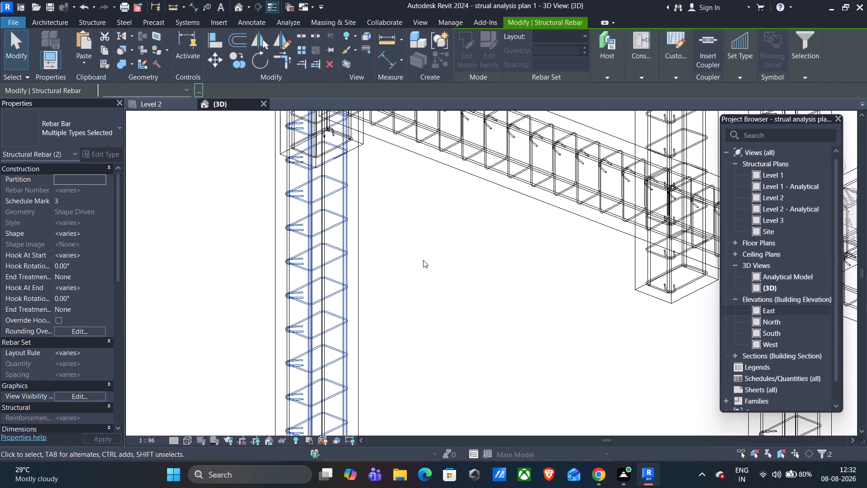
scroll(412, 234, "down", 1)
middle_click_drag(412, 248, 394, 400)
scroll(381, 303, "up", 9)
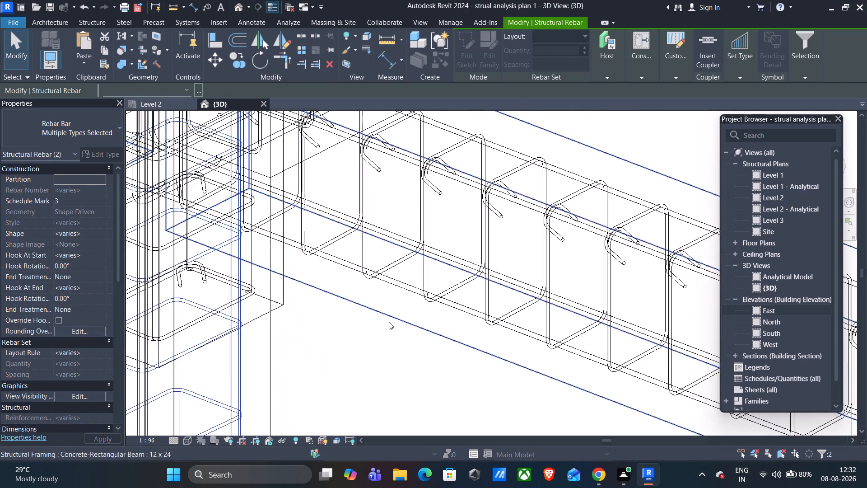
left_click(415, 287, "ctrl")
scroll(397, 317, "down", 5)
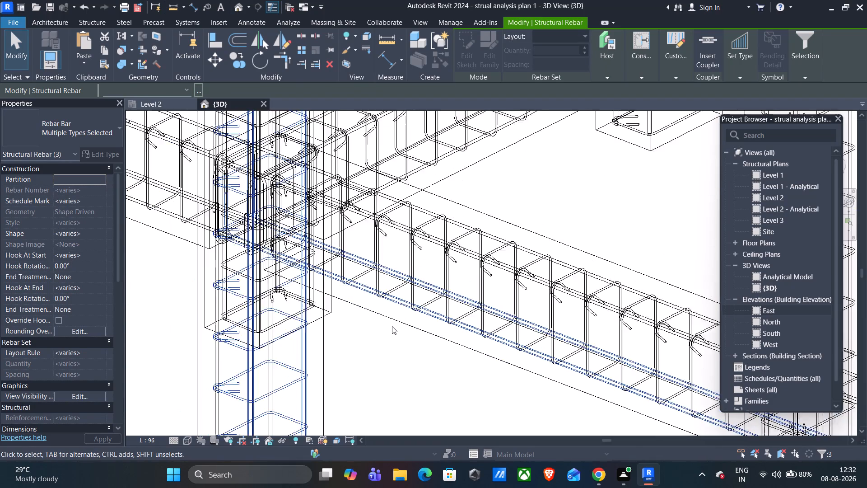
scroll(392, 326, "down", 1)
type("sa")
scroll(392, 326, "down", 13)
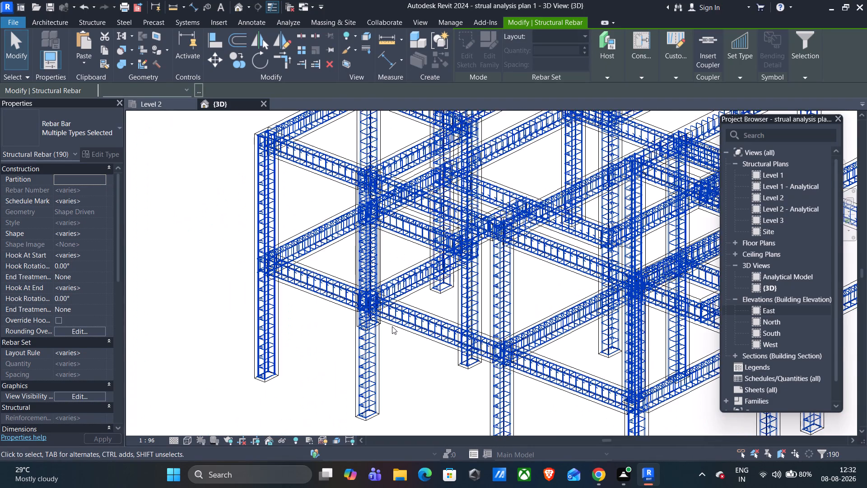
scroll(392, 326, "down", 2)
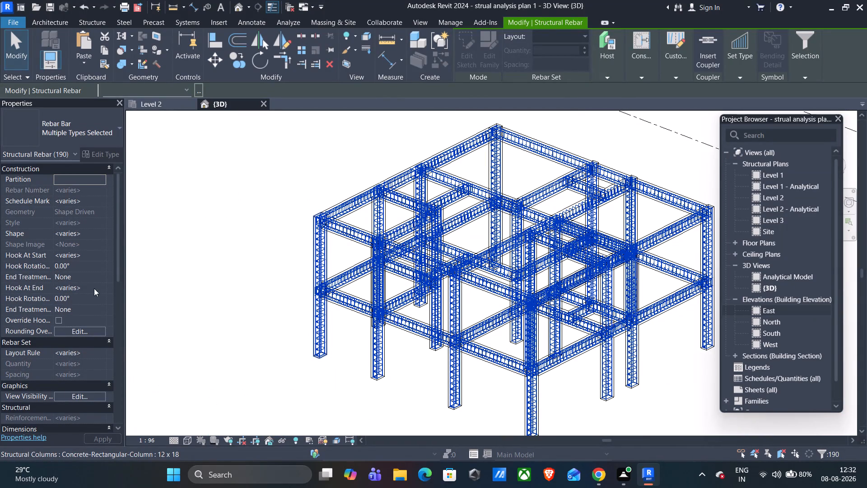
scroll(82, 289, "down", 2)
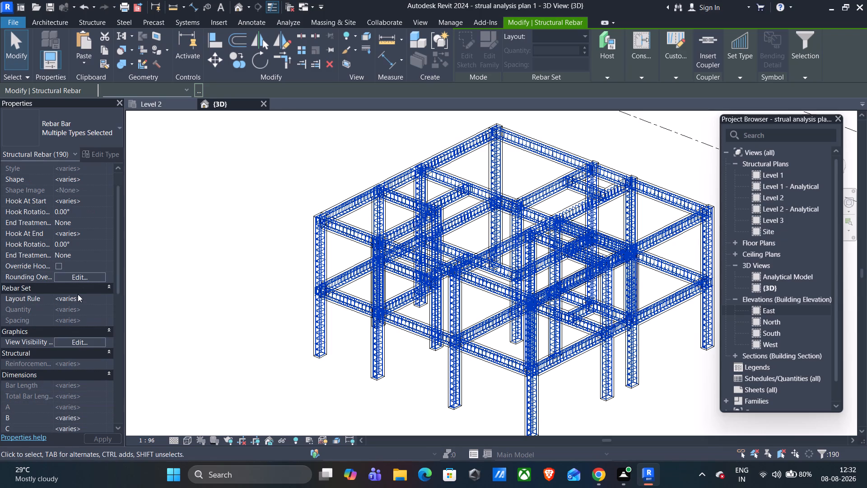
scroll(79, 299, "up", 5)
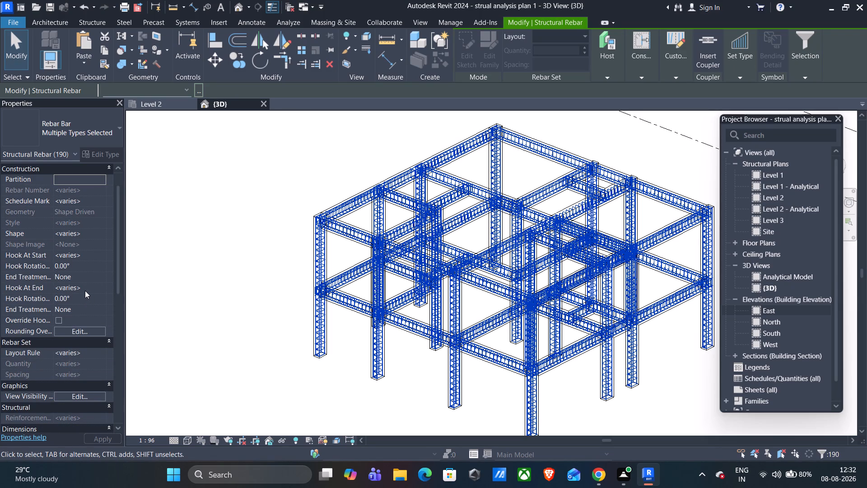
scroll(85, 291, "down", 1)
left_click(78, 374)
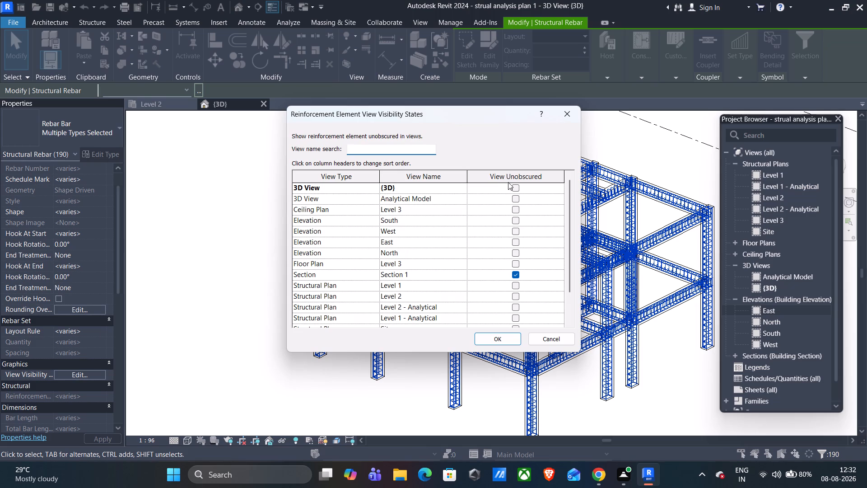
left_click(514, 186)
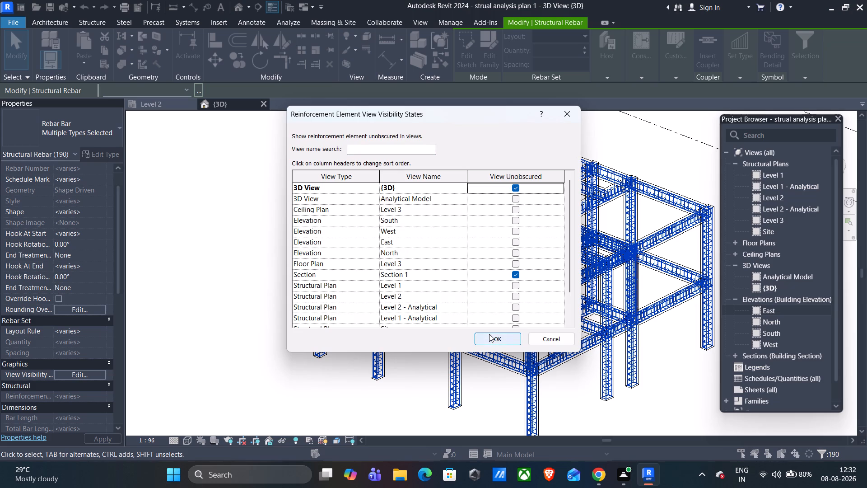
left_click(497, 334)
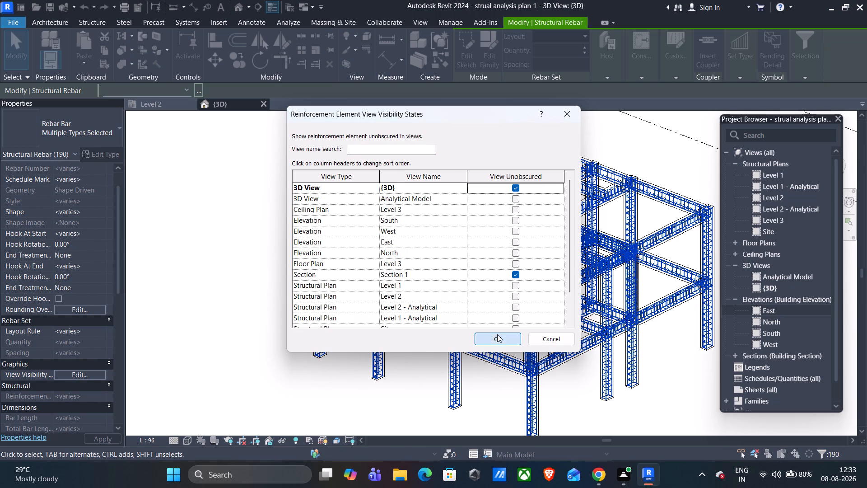
key("Escape")
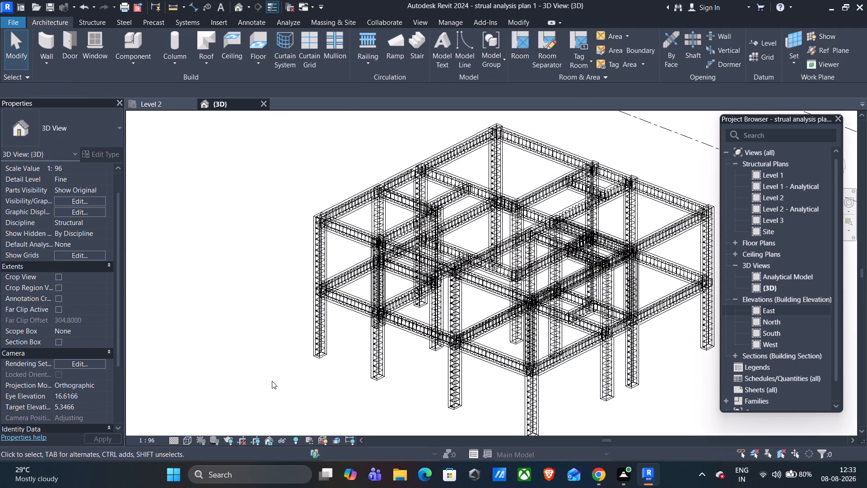
Set the 3D view's visual style to Realistic.
left_click(182, 442)
left_click(194, 431)
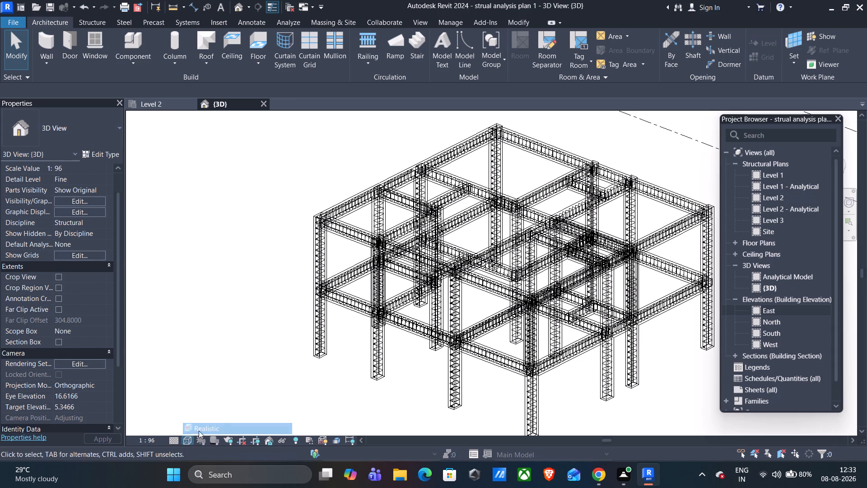
Examine the reinforcement in the frame's columns and beams from several angles and distances in the 3D view.
middle_click_drag(681, 391, 661, 382)
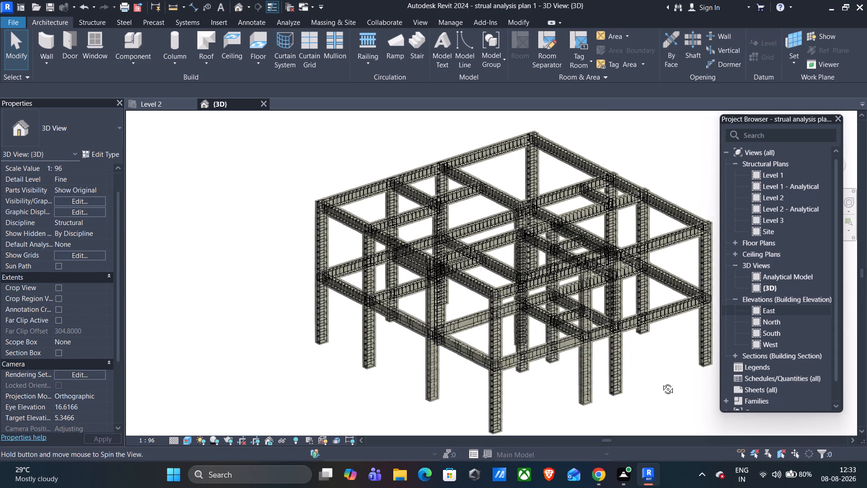
middle_click_drag(661, 382, 726, 358)
scroll(693, 368, "down", 3)
scroll(531, 197, "down", 1)
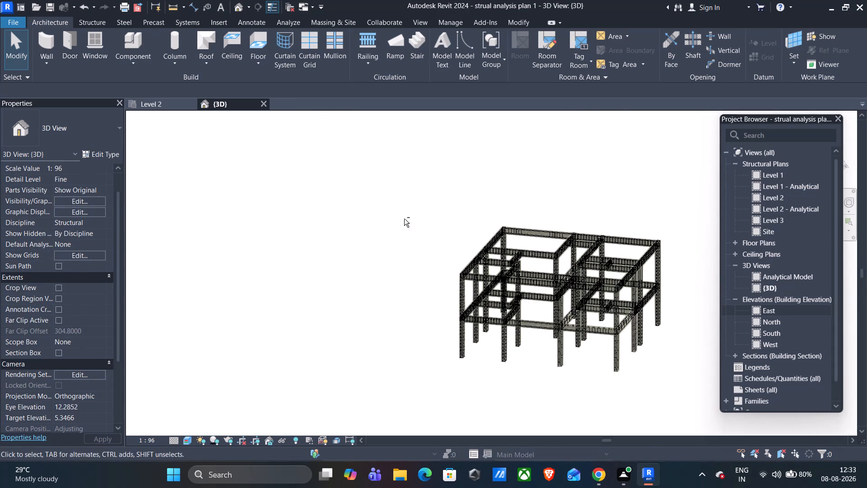
middle_click_drag(404, 219, 399, 364, "shift")
middle_click_drag(640, 372, 427, 354)
middle_click_drag(439, 355, 445, 328)
middle_click_drag(495, 382, 479, 324, "shift")
scroll(433, 347, "up", 5)
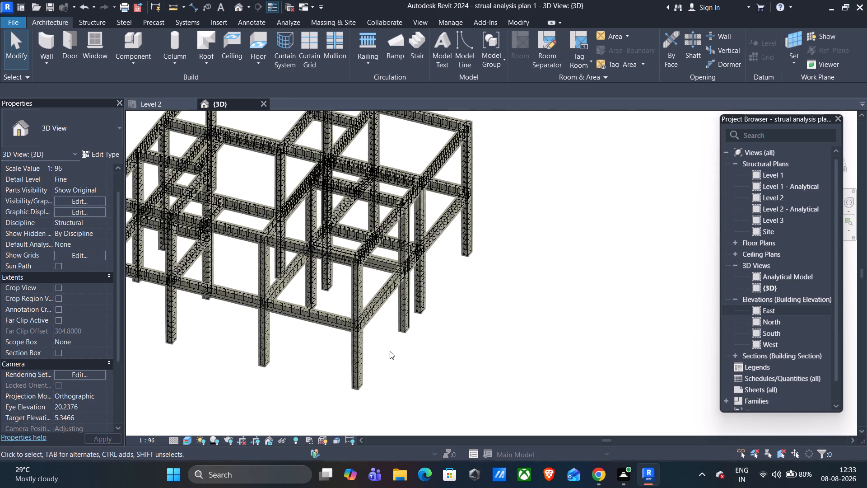
scroll(390, 351, "up", 3)
middle_click_drag(376, 343, 352, 358)
scroll(557, 262, "down", 3)
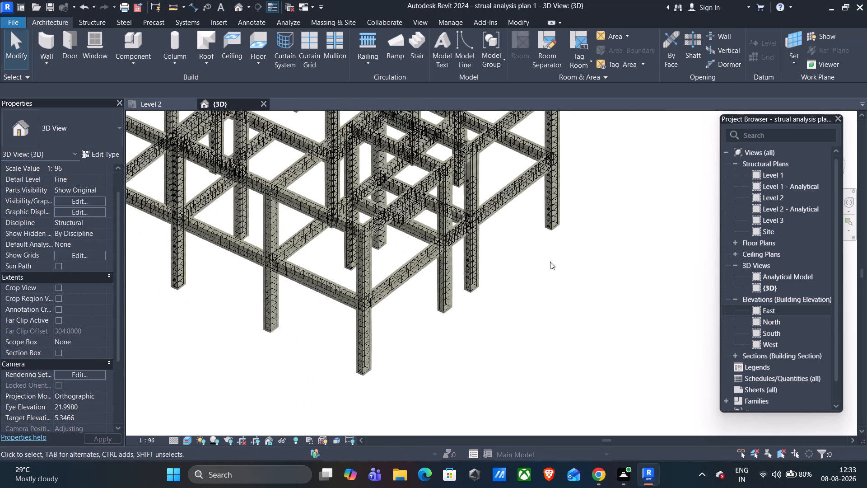
middle_click_drag(522, 263, 516, 355)
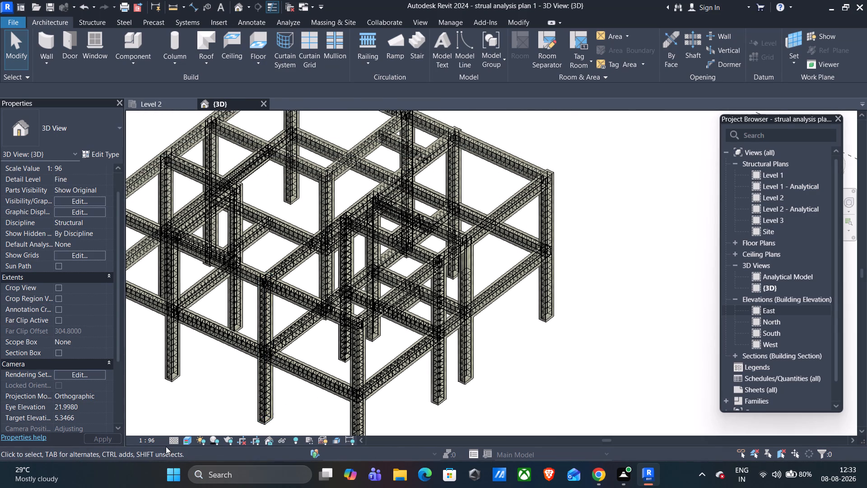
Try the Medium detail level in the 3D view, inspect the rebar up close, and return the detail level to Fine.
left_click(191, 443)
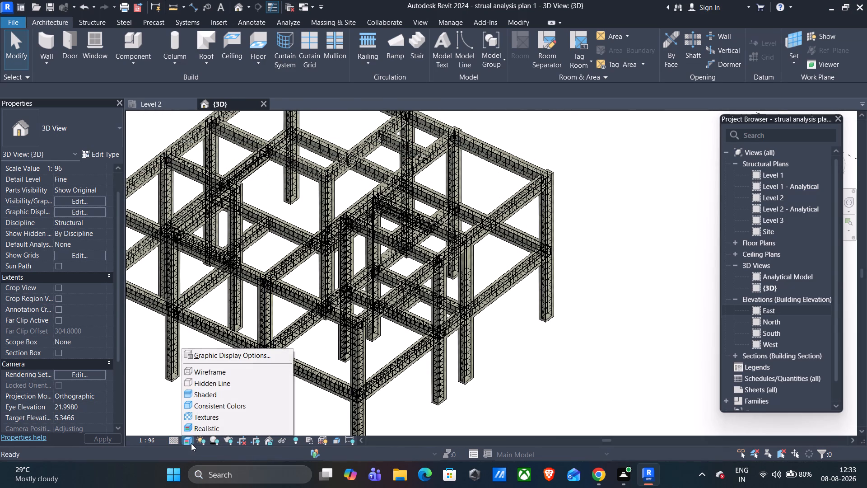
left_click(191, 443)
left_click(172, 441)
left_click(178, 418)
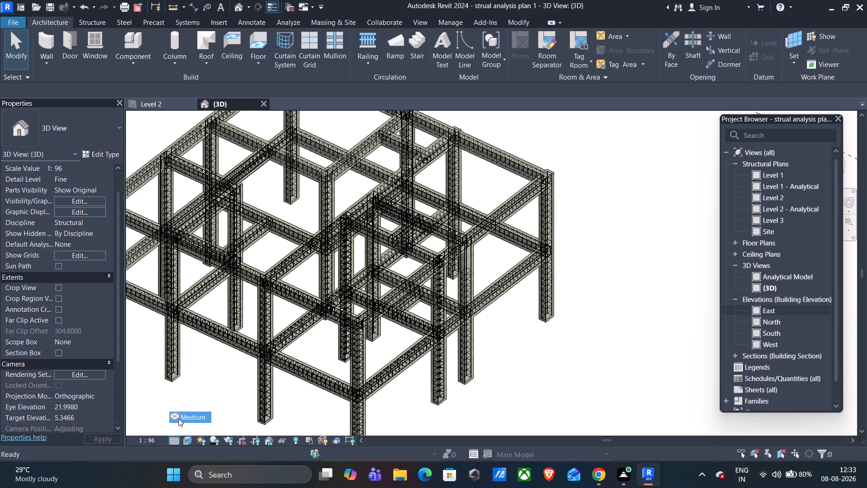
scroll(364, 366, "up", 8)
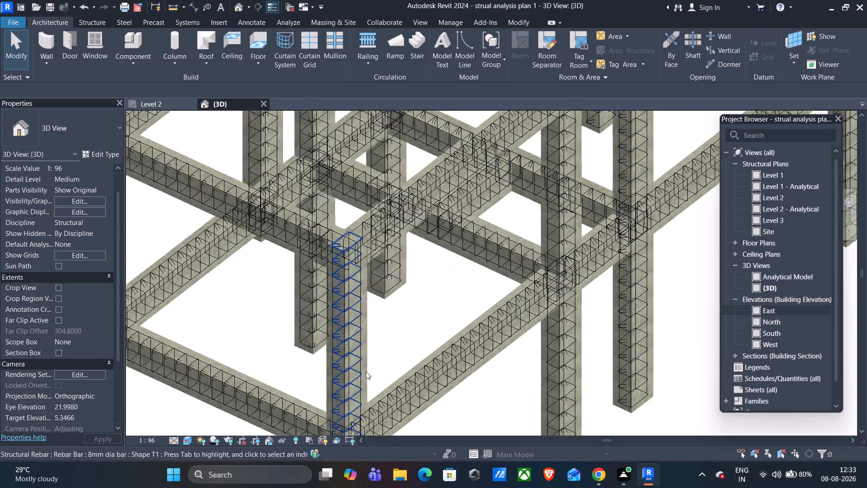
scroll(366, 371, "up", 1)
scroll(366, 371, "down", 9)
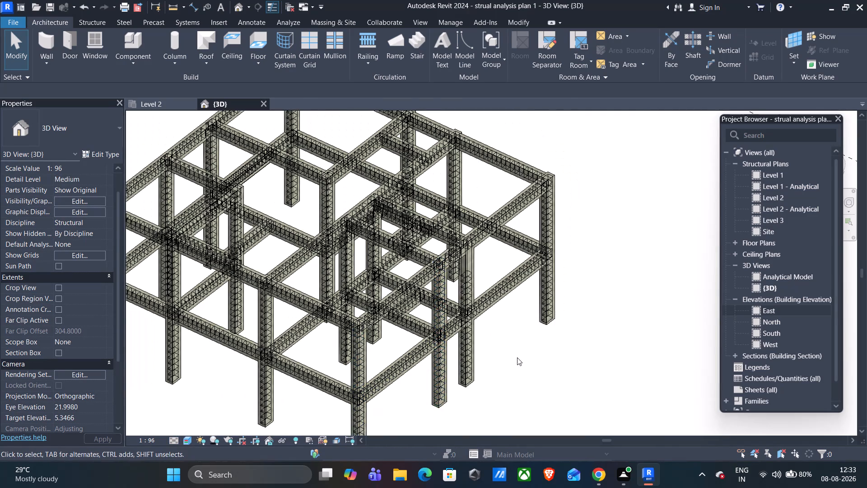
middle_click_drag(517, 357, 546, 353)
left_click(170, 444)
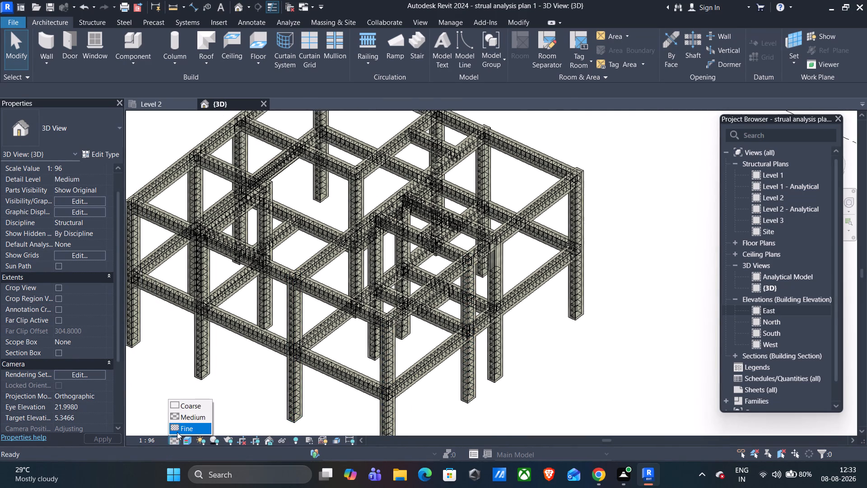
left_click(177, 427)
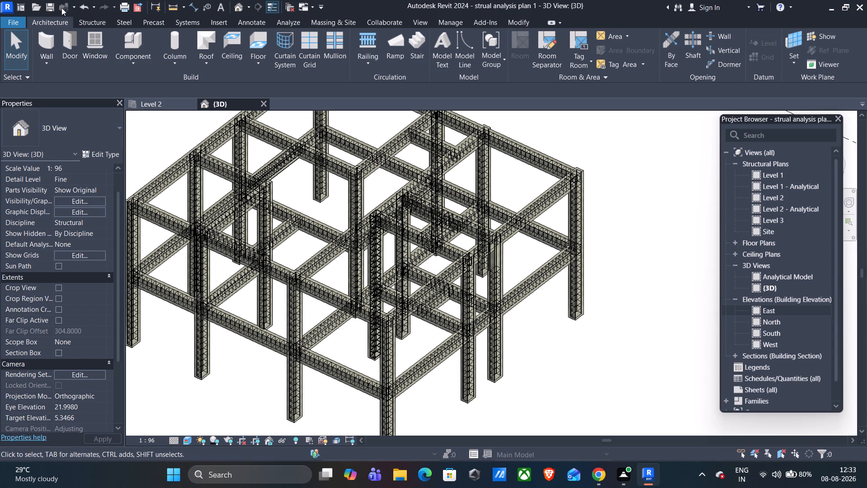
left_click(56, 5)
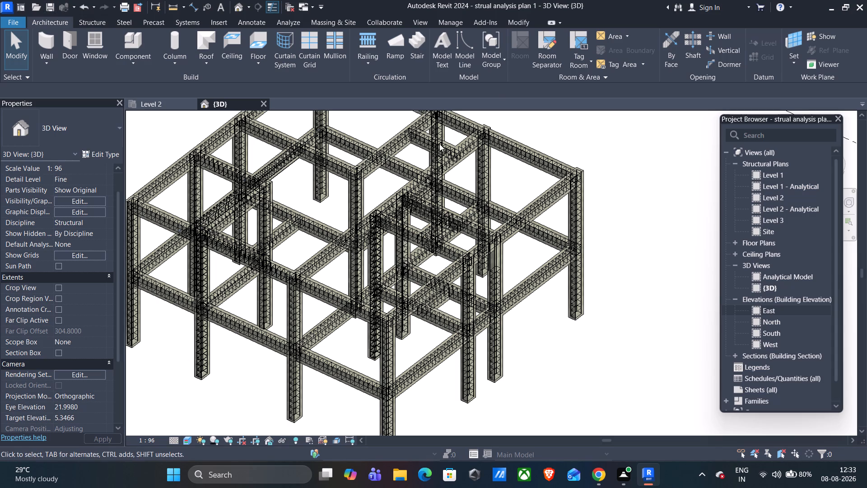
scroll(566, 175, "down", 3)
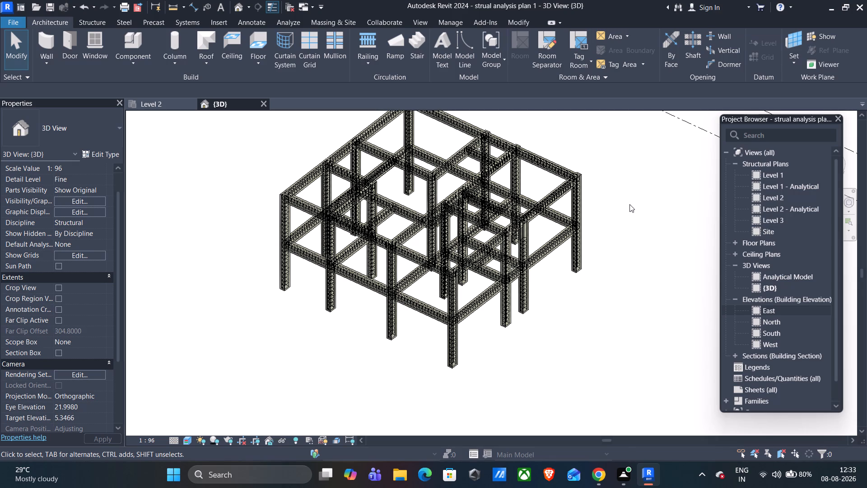
Delete the building section line running through the Level 2 structural plan, including its section view.
left_click(172, 107)
scroll(286, 210, "down", 5)
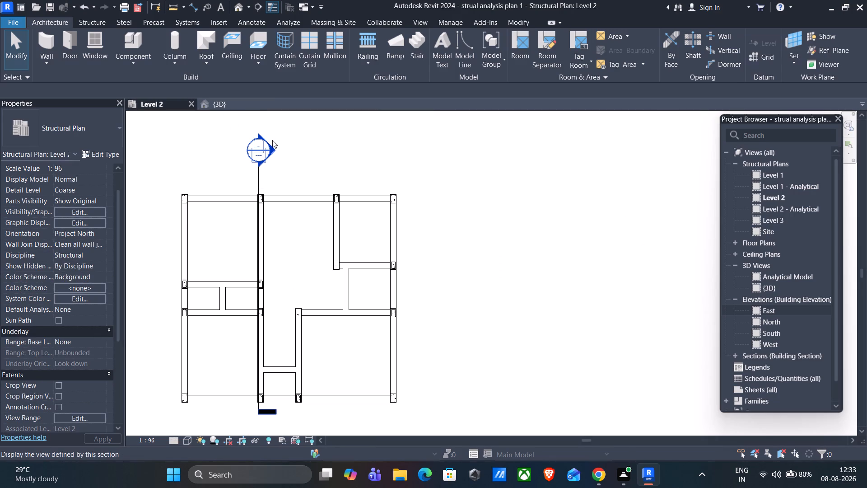
left_click(272, 140)
left_click_drag(317, 127, 227, 162)
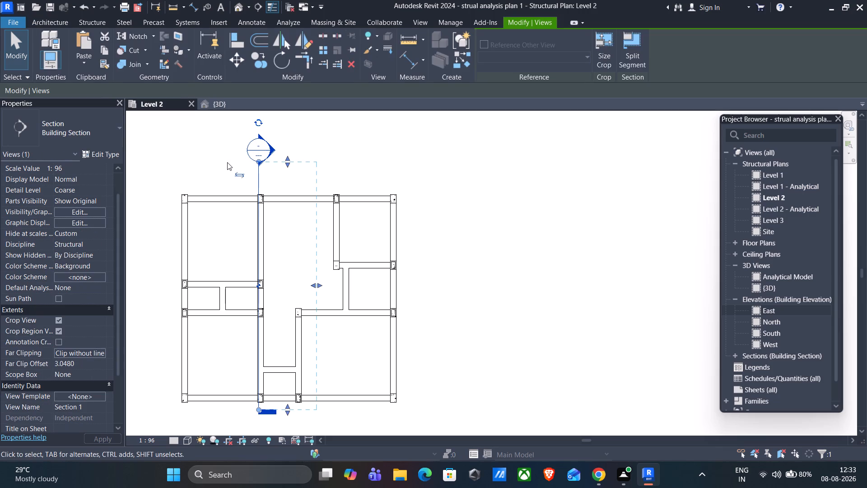
key("Delete")
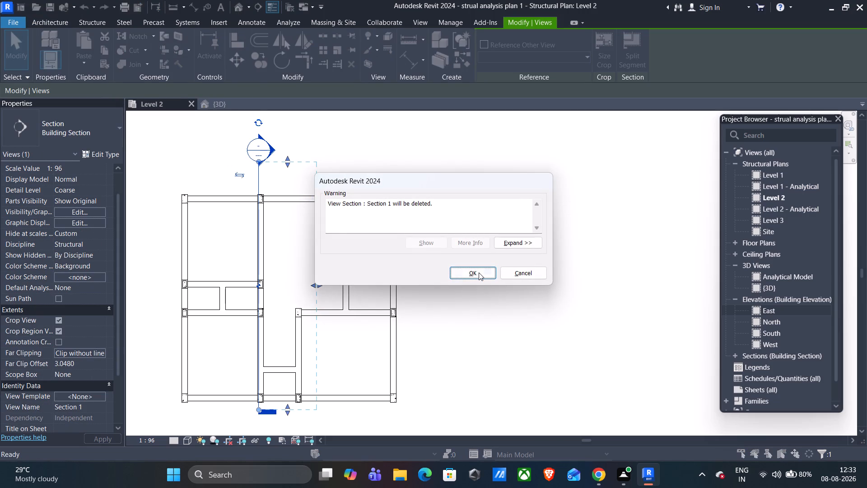
left_click(479, 272)
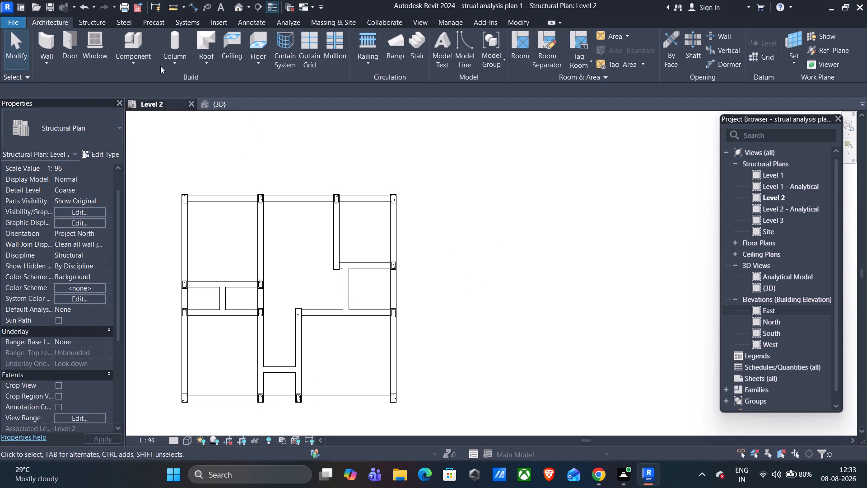
Place a Footing-Rectangular 72" x 48" x 18" isolated foundation at the centre of the upper-left corner column in the Level 2 plan.
left_click(86, 23)
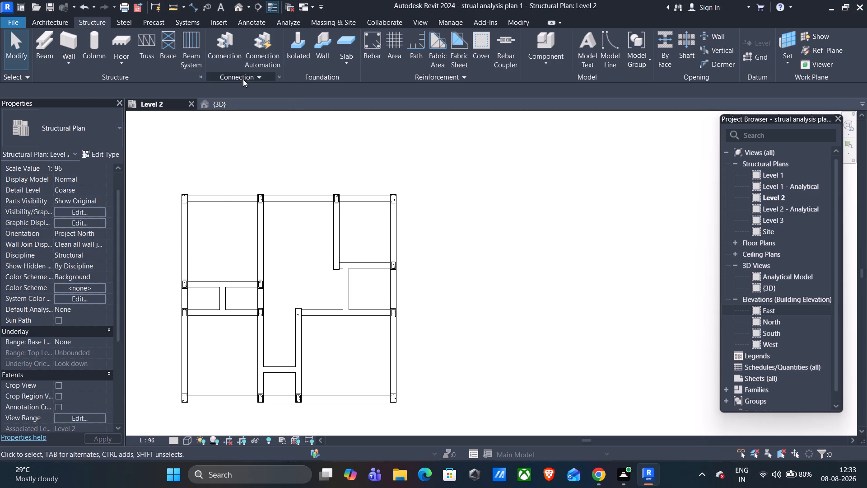
left_click(304, 56)
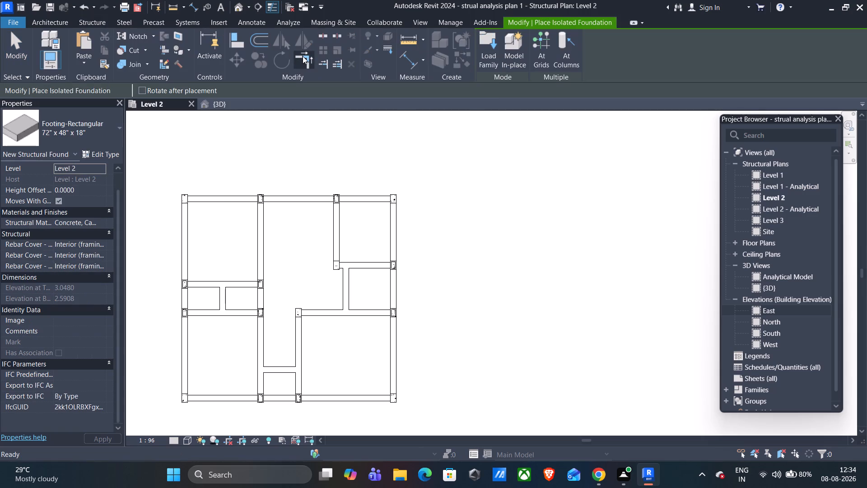
scroll(183, 198, "up", 4)
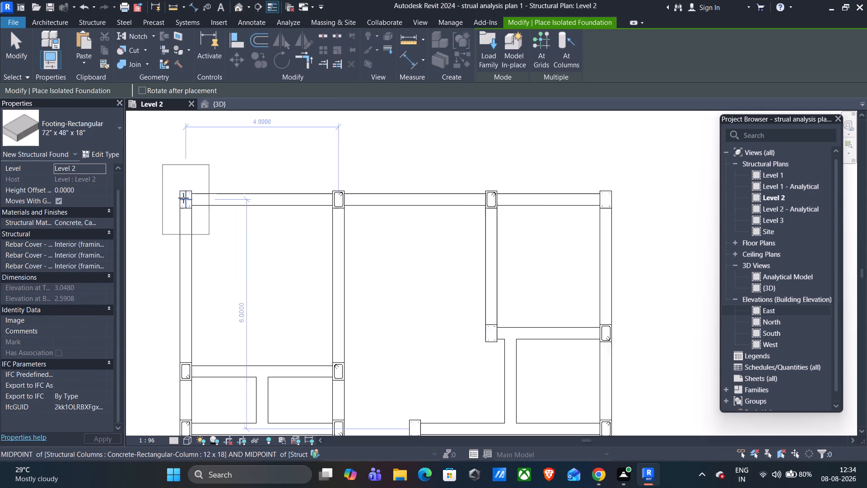
scroll(183, 198, "up", 12)
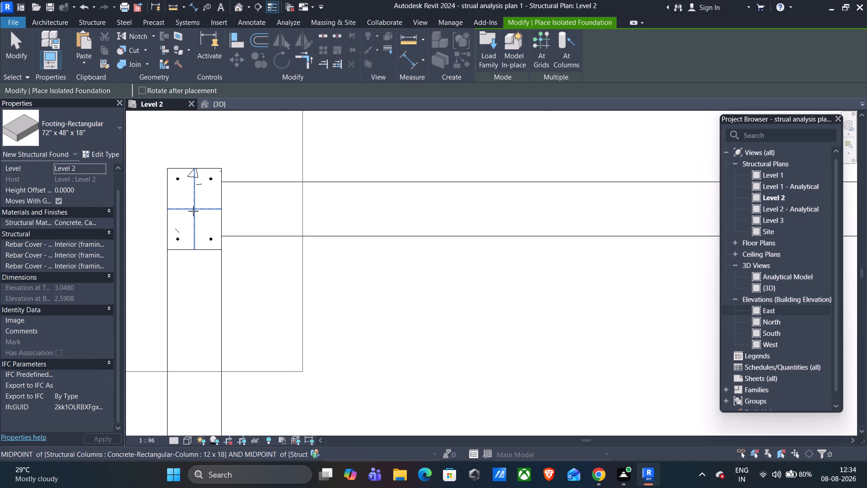
left_click(194, 209)
scroll(195, 208, "down", 15)
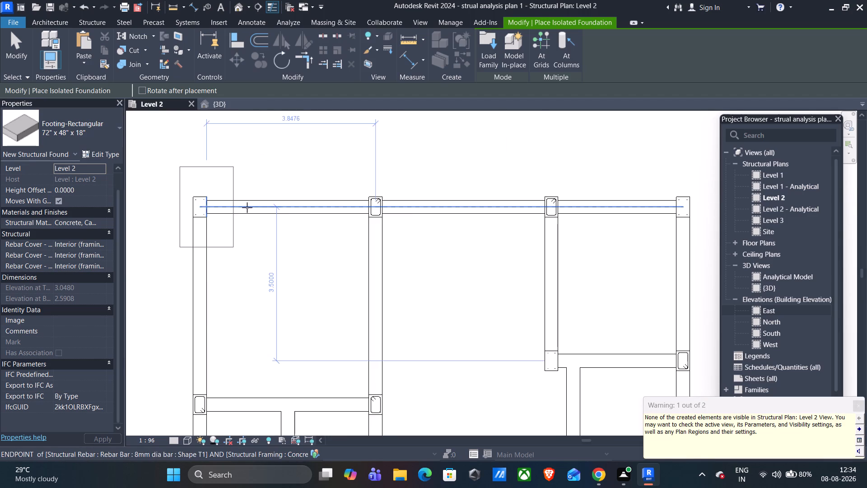
left_click(110, 135)
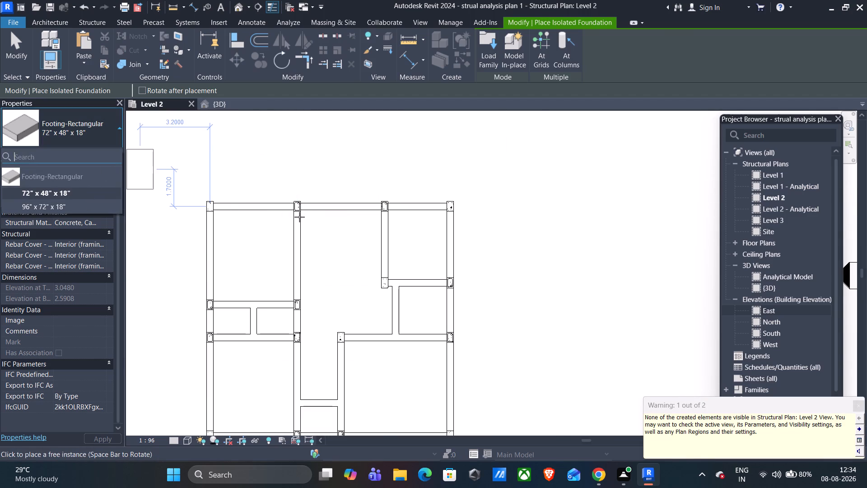
key("Escape")
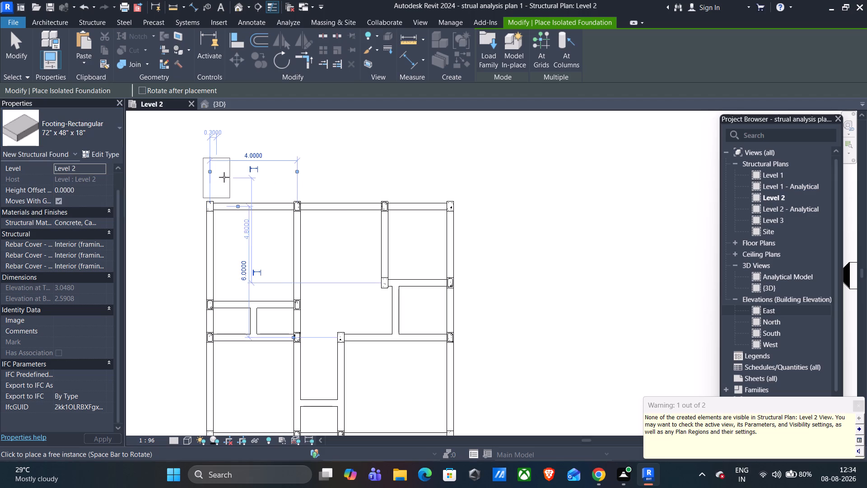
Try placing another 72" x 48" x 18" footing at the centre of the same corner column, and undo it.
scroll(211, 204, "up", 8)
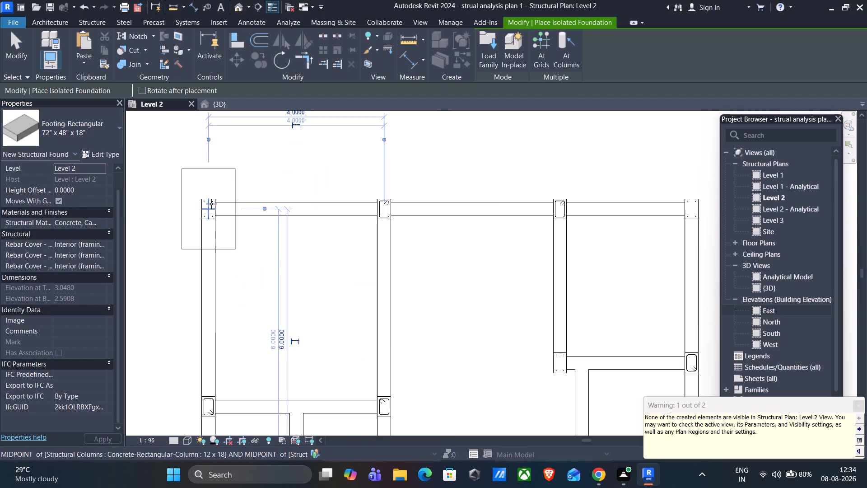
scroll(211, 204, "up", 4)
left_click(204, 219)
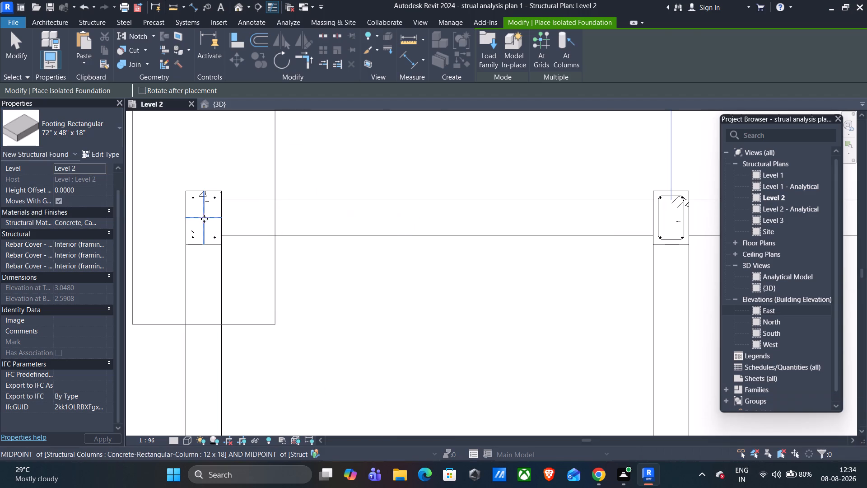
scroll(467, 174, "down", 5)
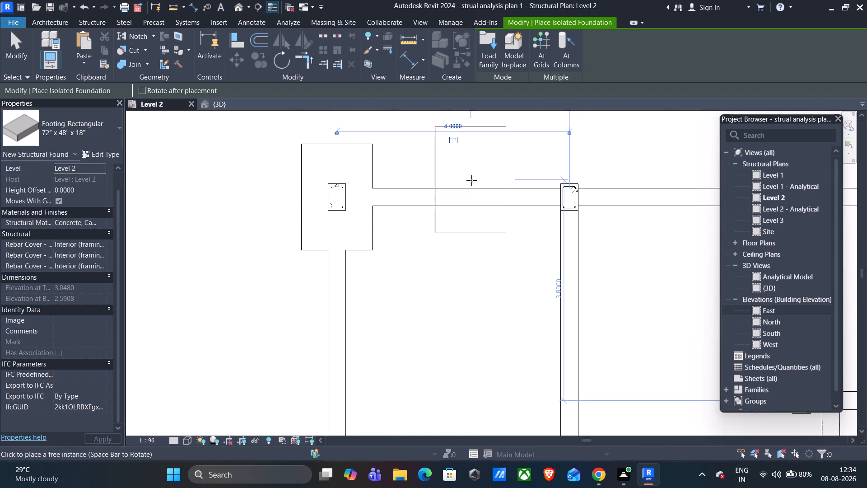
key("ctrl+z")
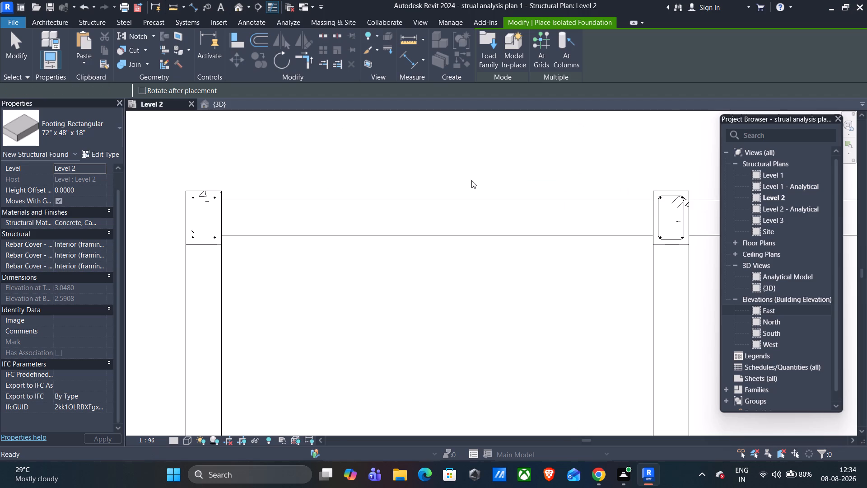
Open the Level 1 structural plan.
left_click(758, 174)
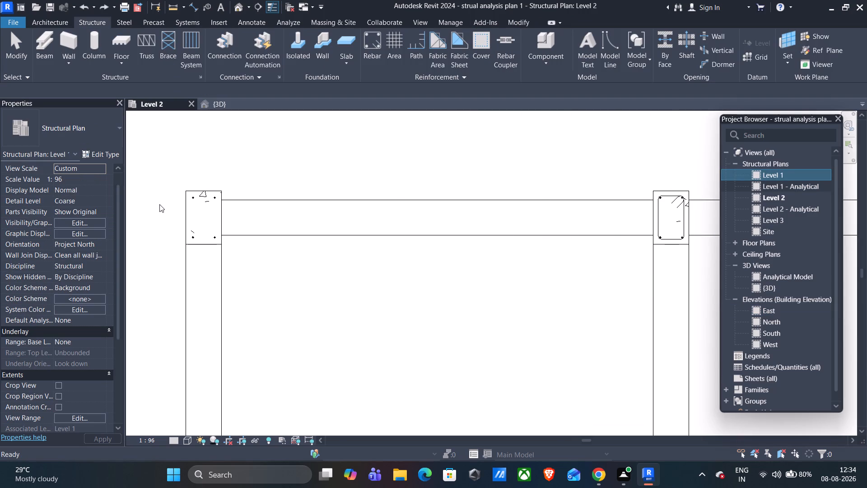
scroll(232, 240, "down", 4)
double_click(767, 174)
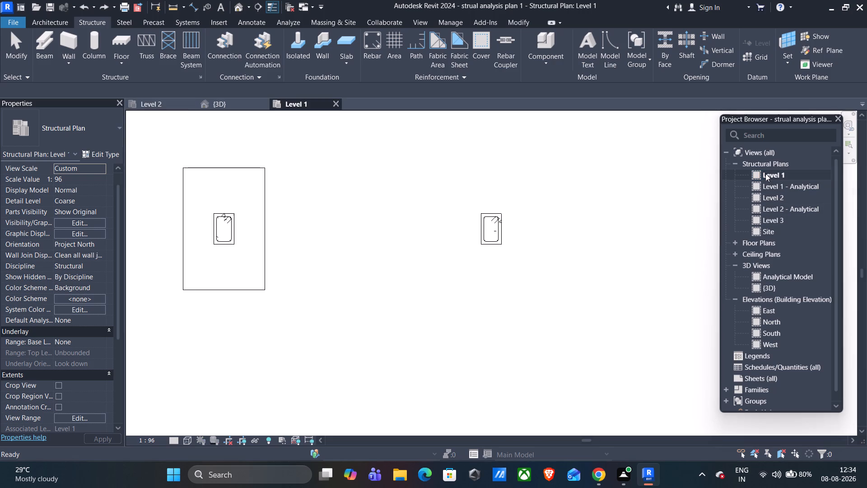
Examine the corner footing and the column layout in the Level 1 structural plan.
scroll(318, 288, "down", 10)
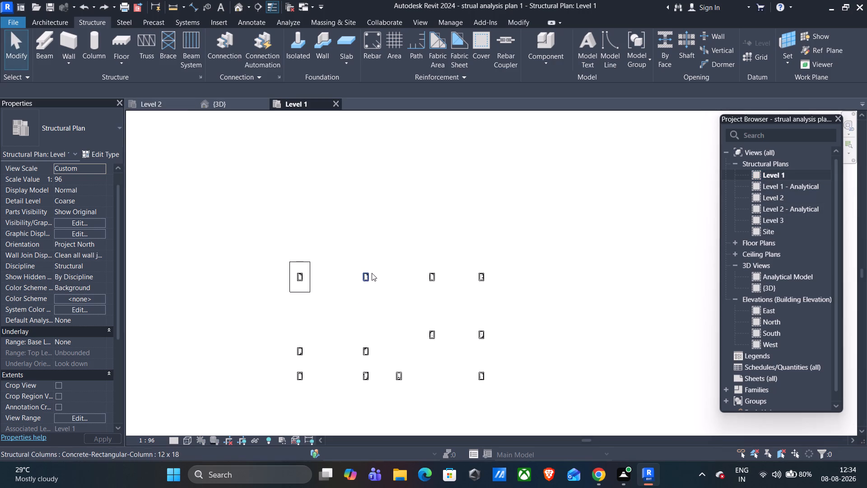
scroll(372, 273, "up", 5)
scroll(370, 273, "down", 6)
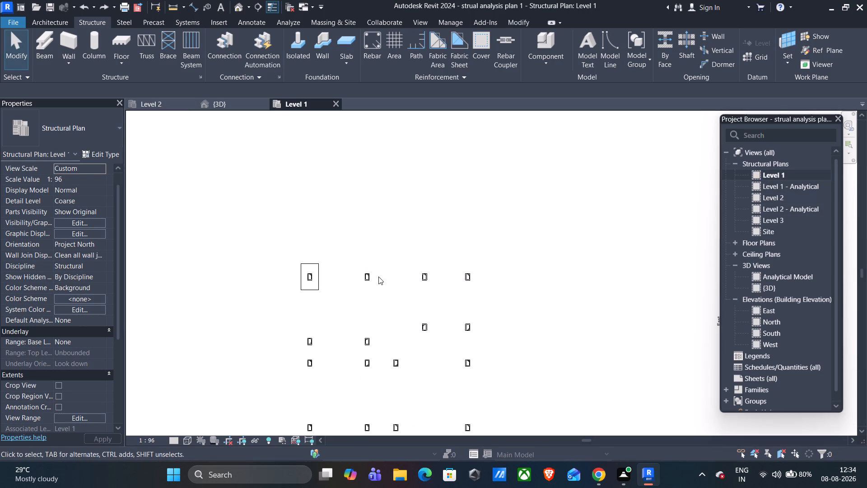
scroll(378, 277, "up", 1)
scroll(378, 277, "down", 1)
scroll(350, 291, "up", 2)
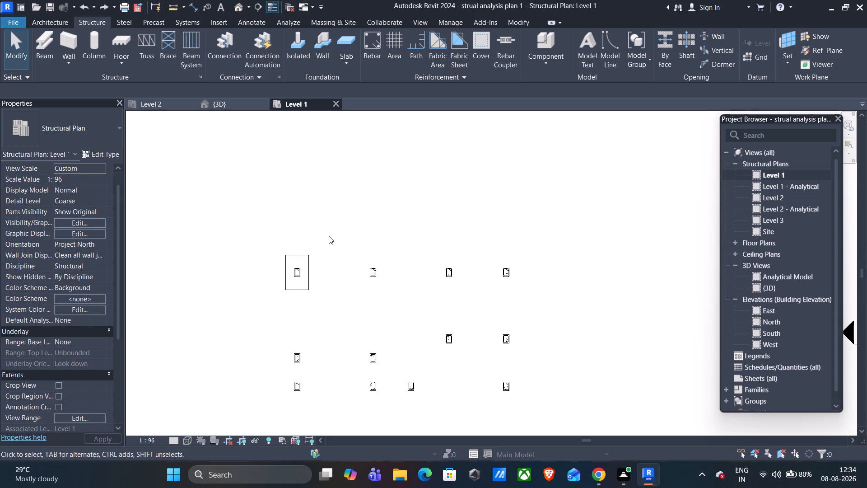
scroll(329, 236, "down", 3)
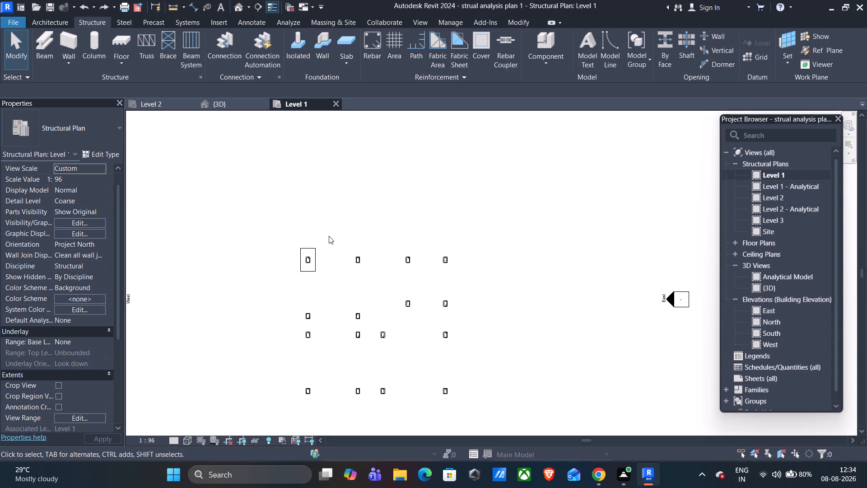
scroll(377, 302, "up", 2)
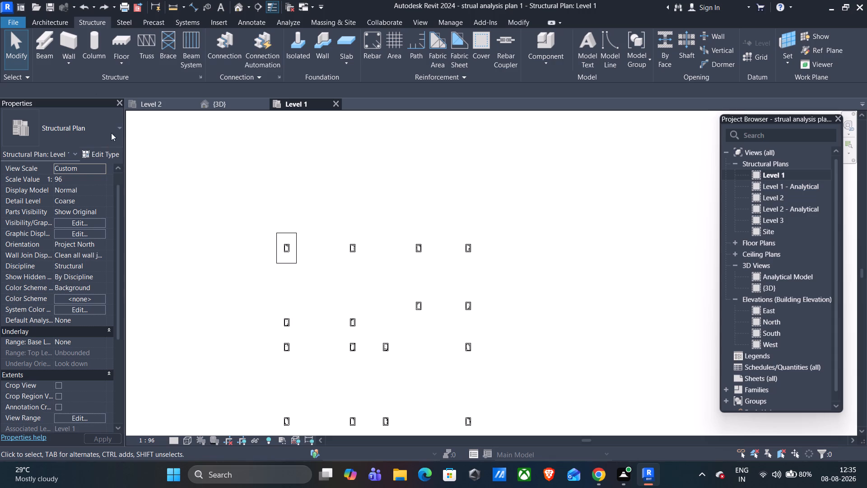
Place a 72" x 48" x 18" rectangular isolated footing on Level 1, centred on the second column of the plan's upper row.
left_click(298, 50)
scroll(350, 243, "up", 4)
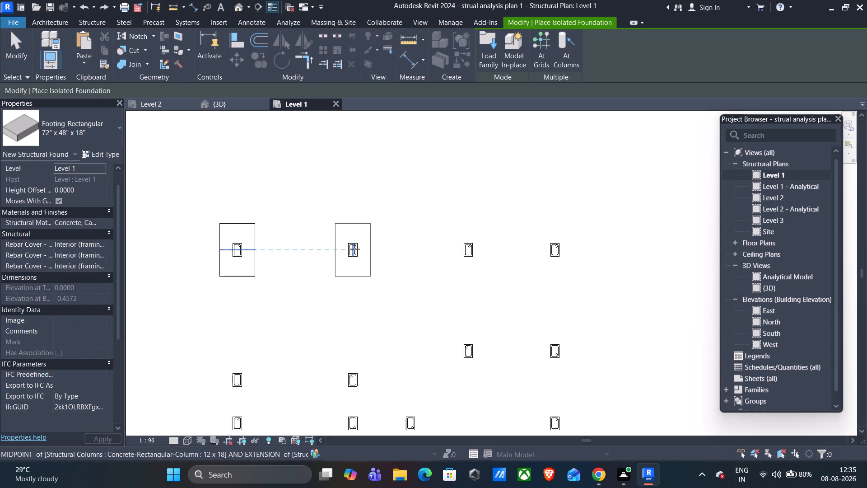
scroll(354, 249, "up", 7)
scroll(354, 250, "down", 1)
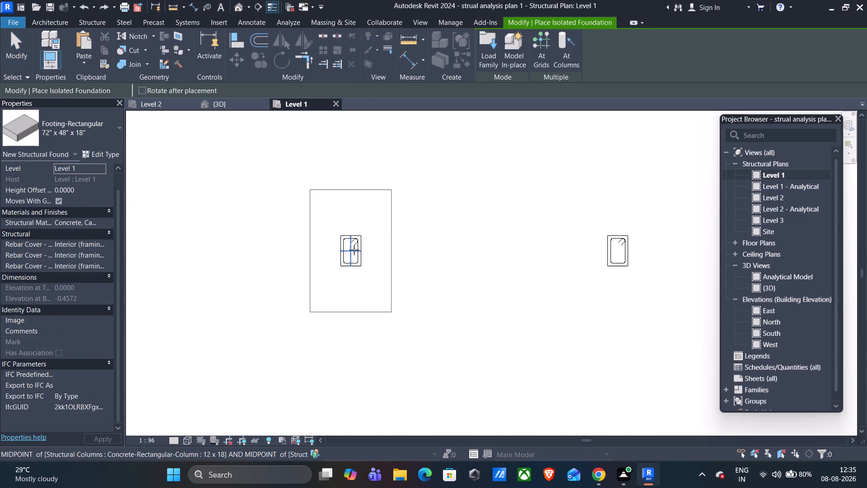
scroll(354, 250, "down", 2)
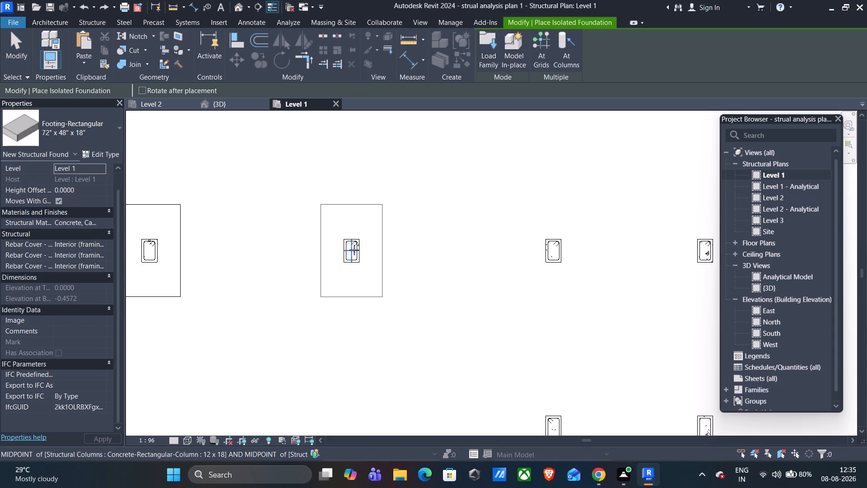
scroll(354, 250, "up", 3)
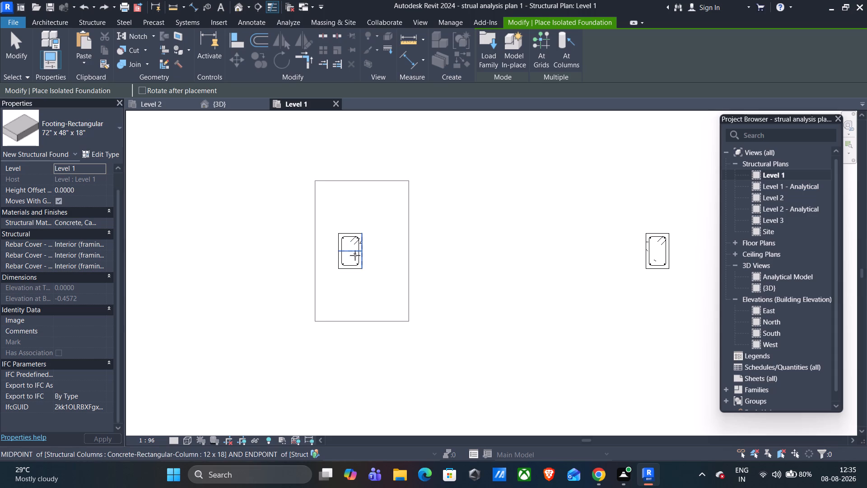
scroll(350, 251, "up", 4)
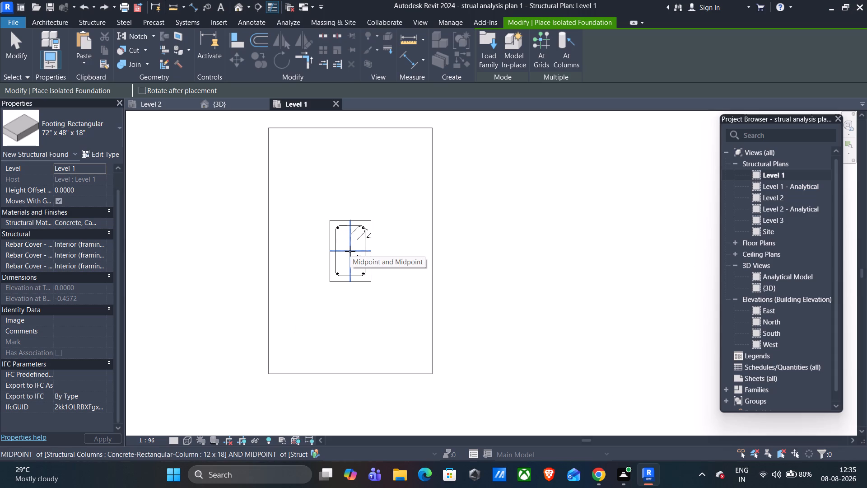
scroll(350, 251, "up", 1)
scroll(351, 253, "down", 2)
scroll(351, 253, "up", 3)
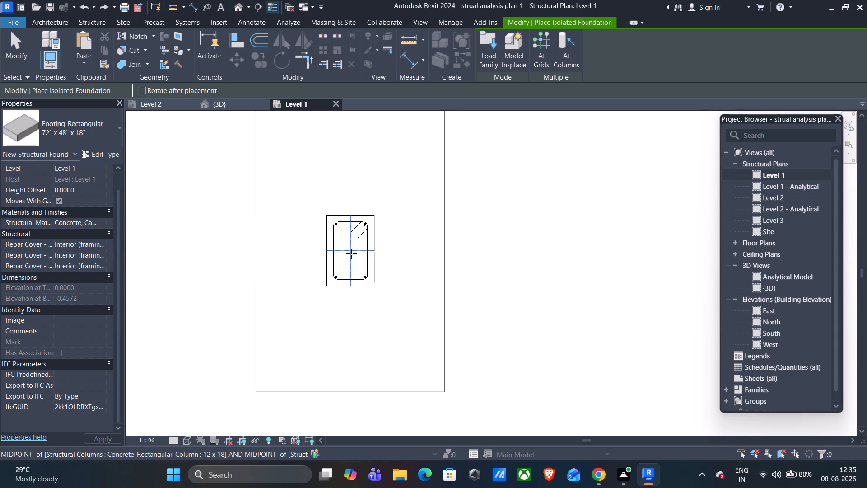
left_click(350, 250)
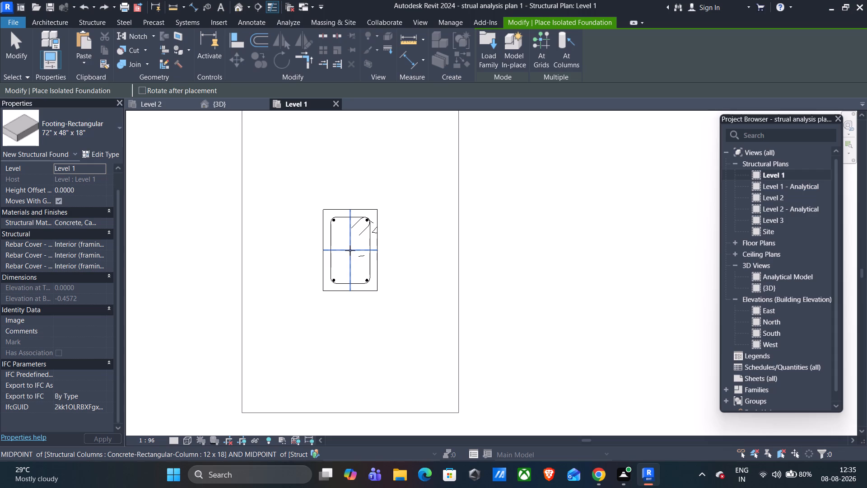
Place another 72" x 48" x 18" rectangular footing at the third column of the plan's upper row.
scroll(363, 250, "down", 7)
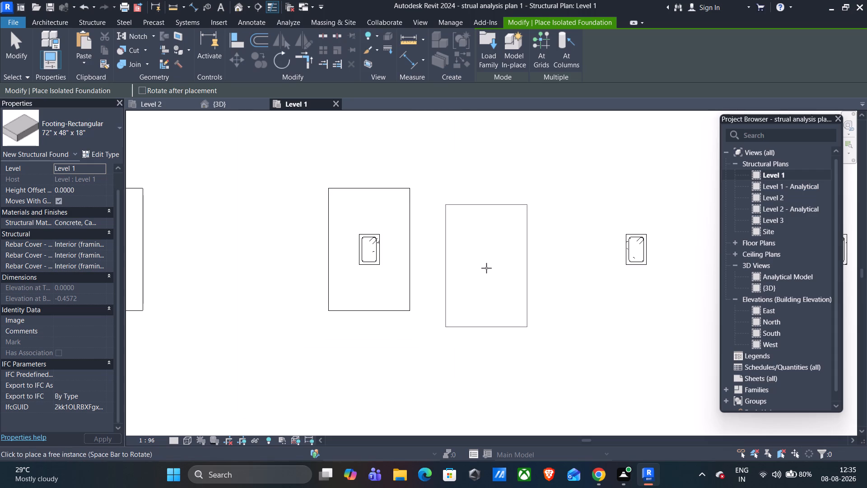
scroll(542, 241, "up", 1)
scroll(654, 251, "up", 9)
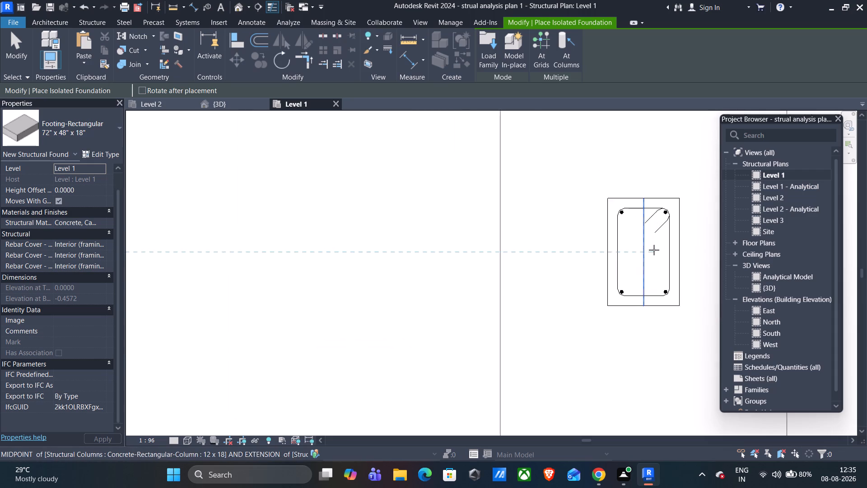
scroll(654, 250, "up", 4)
left_click(633, 255)
scroll(653, 244, "down", 6)
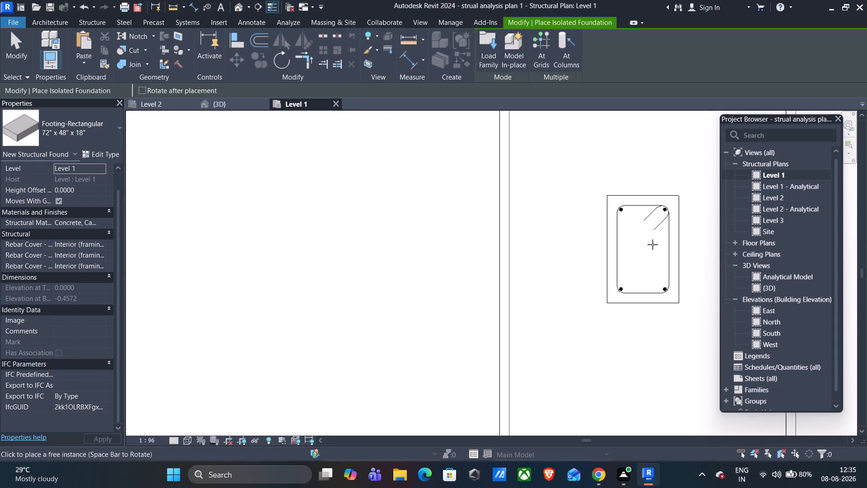
Place a 72" x 48" x 18" rectangular footing centred on the fourth and last column of the plan's upper row.
scroll(653, 244, "down", 3)
middle_click_drag(652, 245, 429, 249)
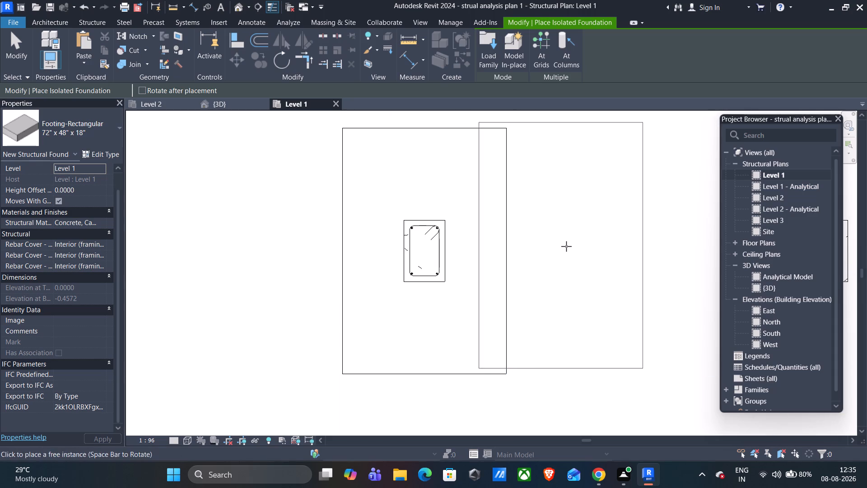
scroll(565, 249, "down", 1)
scroll(514, 257, "down", 4)
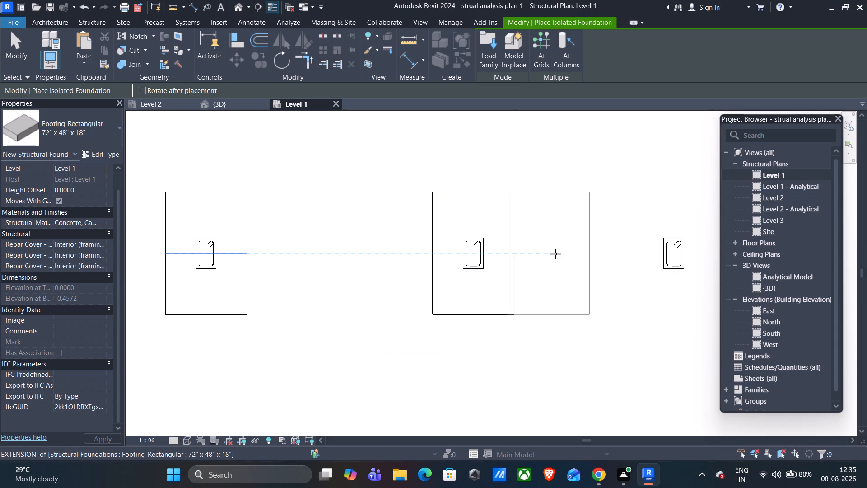
middle_click_drag(570, 254, 489, 262)
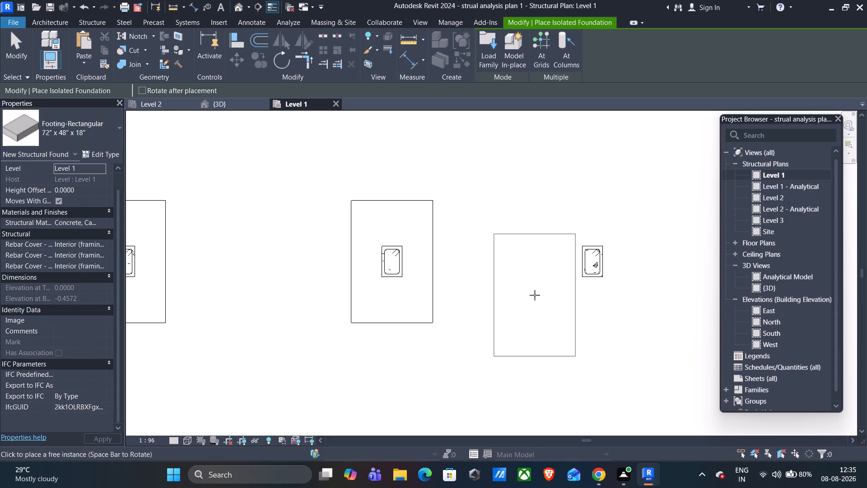
scroll(568, 293, "up", 1)
scroll(592, 255, "up", 12)
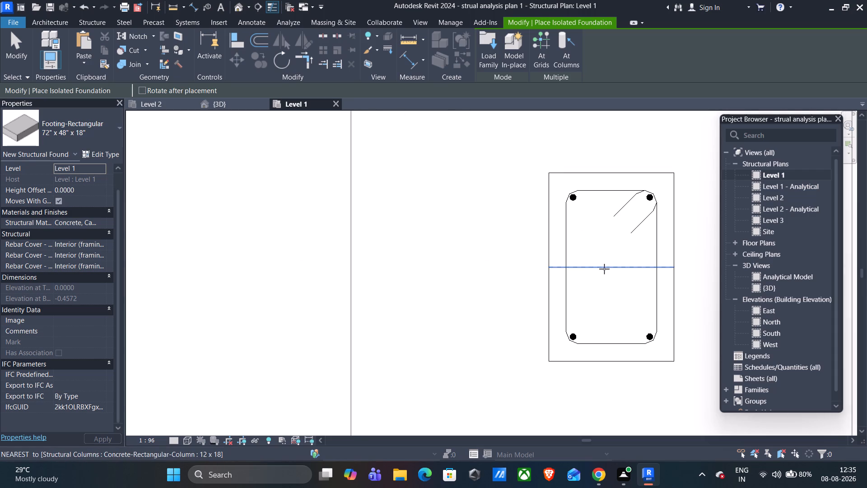
left_click(611, 267)
Place a 72" x 48" x 18" rectangular footing centred on the column directly below the upper row's fourth footing.
scroll(611, 267, "down", 10)
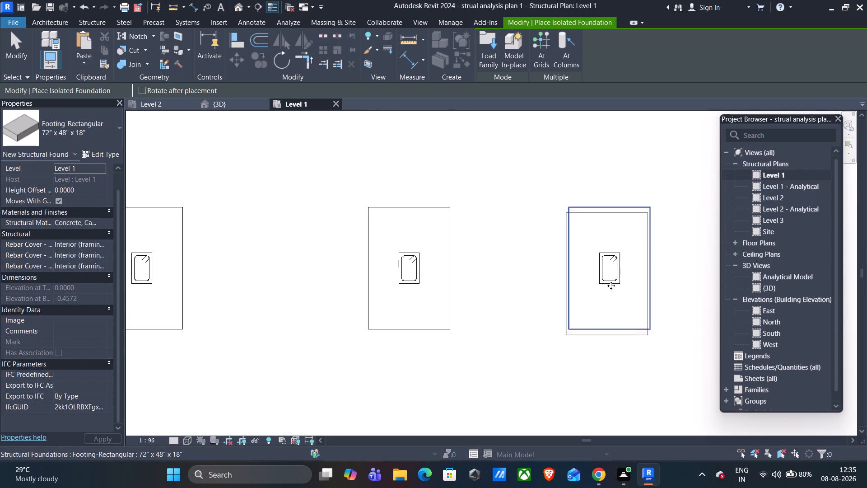
scroll(611, 286, "down", 13)
scroll(624, 346, "up", 2)
scroll(624, 352, "down", 1)
scroll(624, 378, "up", 4)
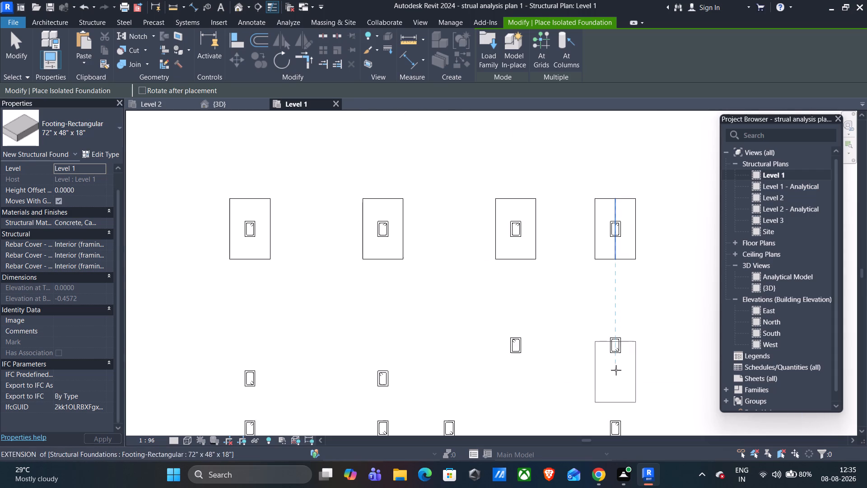
scroll(616, 370, "up", 17)
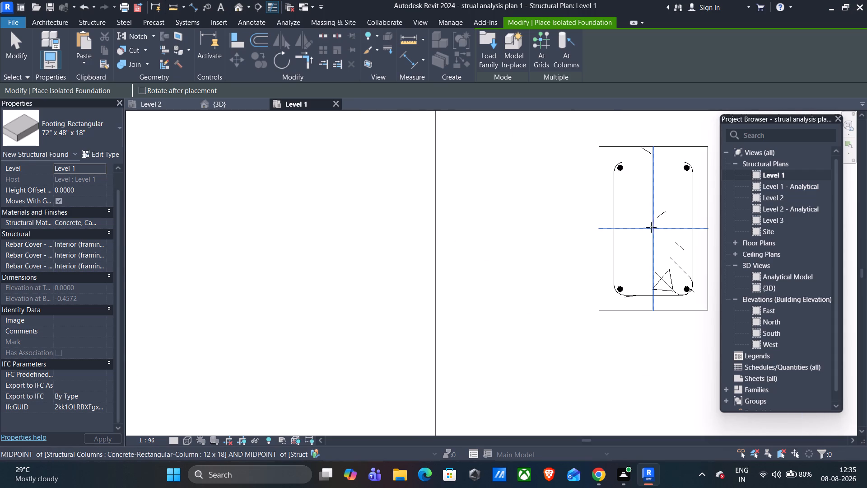
left_click(653, 228)
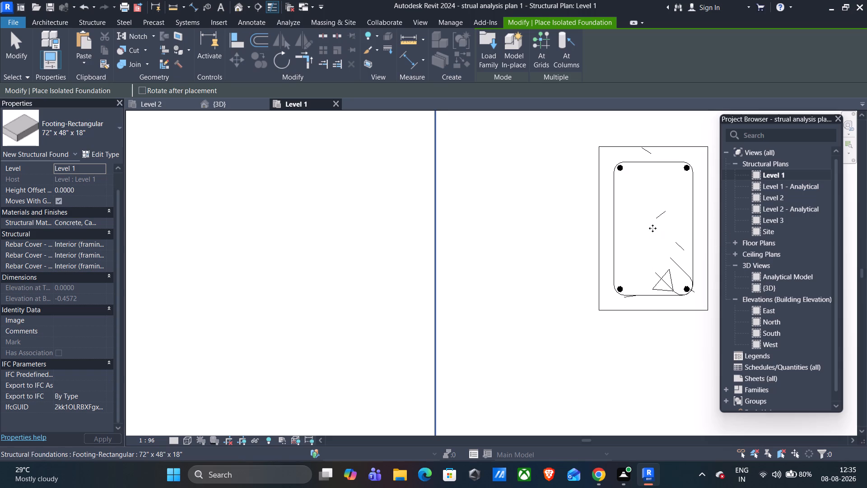
Place a 72" x 48" x 18" rectangular footing centred on the column directly below the upper row's third footing.
scroll(333, 268, "down", 5)
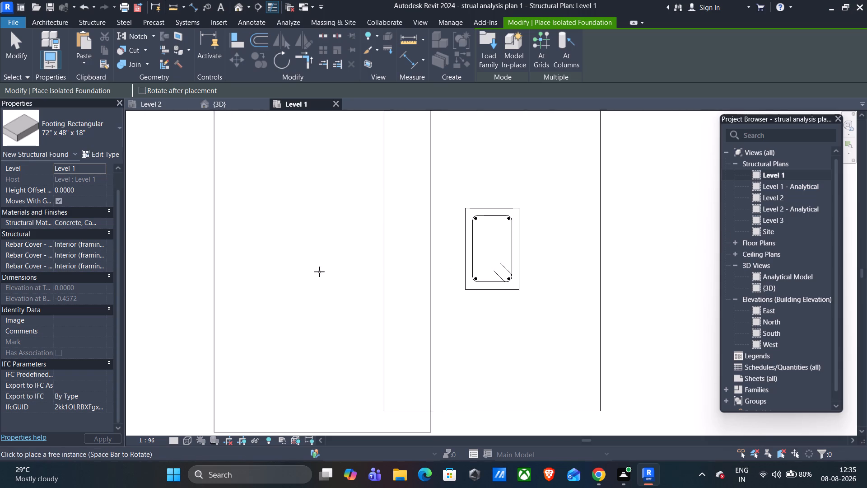
scroll(319, 272, "down", 9)
middle_click_drag(266, 276, 436, 268)
scroll(363, 262, "up", 7)
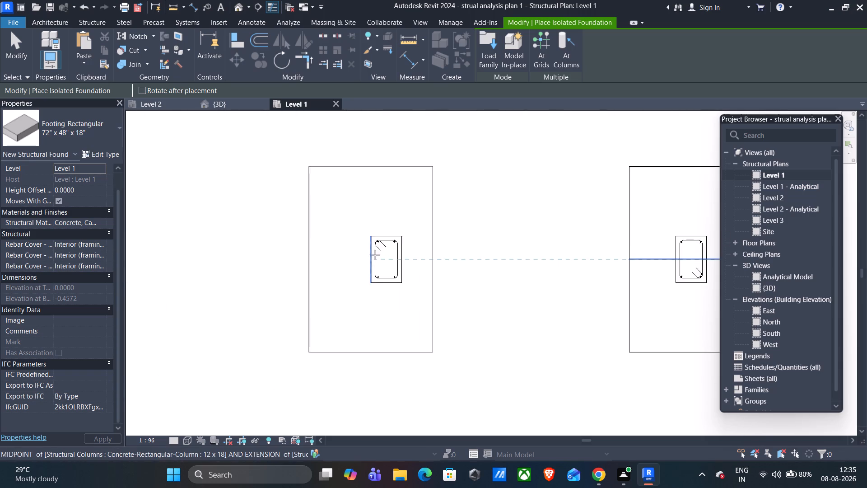
scroll(375, 255, "up", 10)
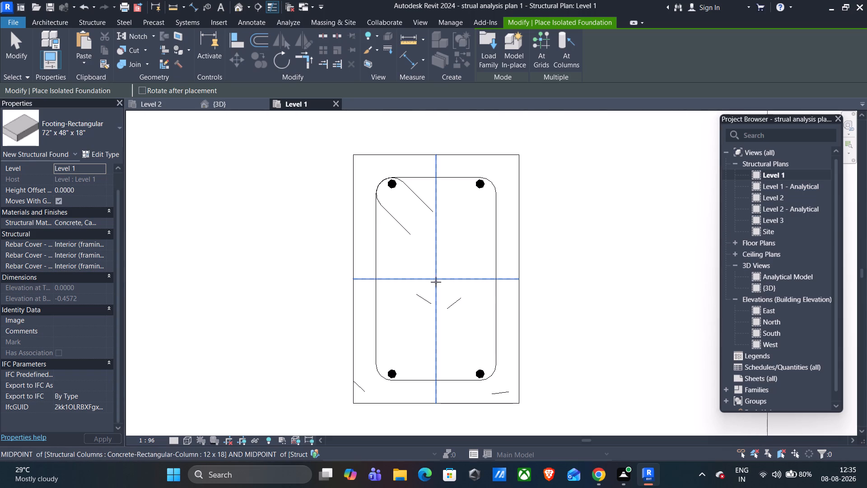
left_click(436, 278)
Place a 72" x 48" x 18" rectangular footing centred on the middle-row column below the upper row's second footing.
scroll(436, 278, "down", 14)
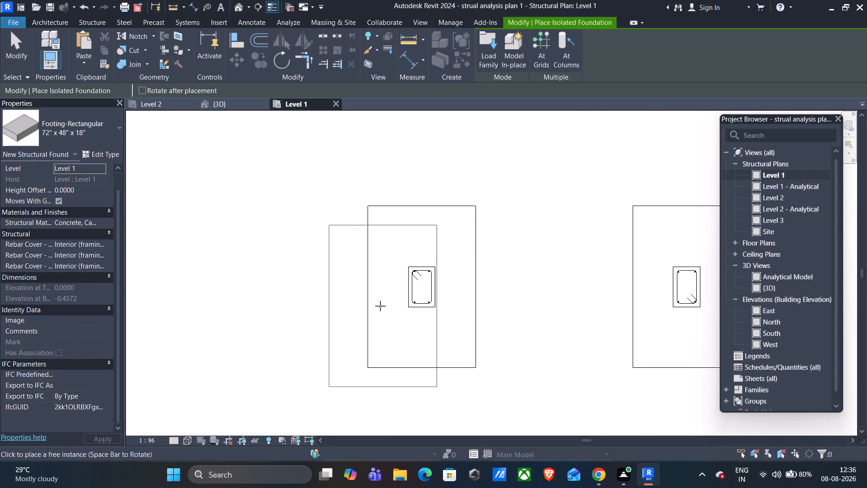
scroll(380, 306, "down", 2)
scroll(316, 307, "down", 2)
middle_click_drag(308, 302, 437, 252)
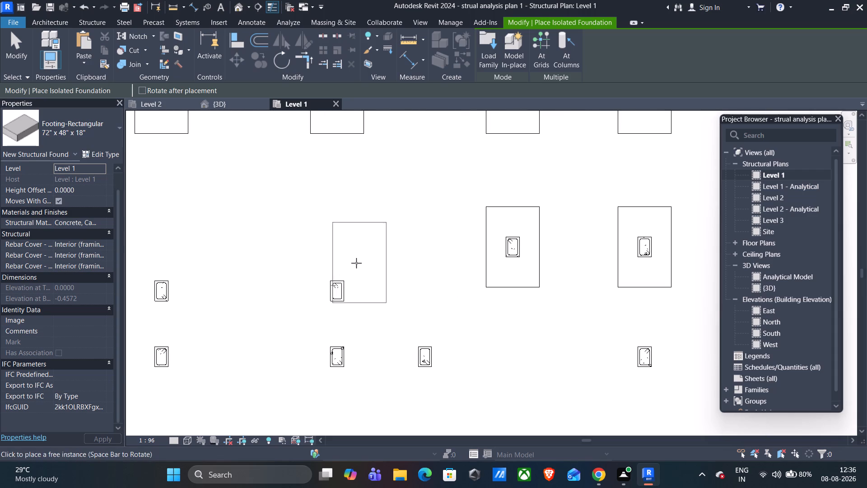
scroll(336, 293, "up", 15)
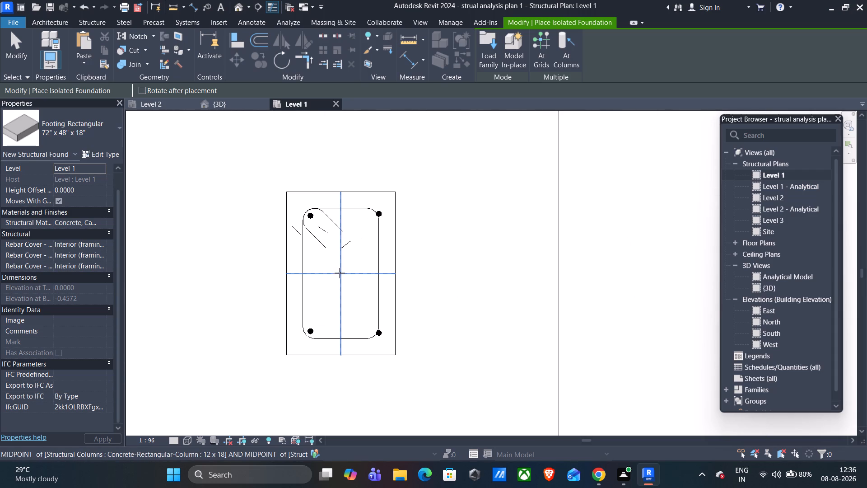
left_click(340, 274)
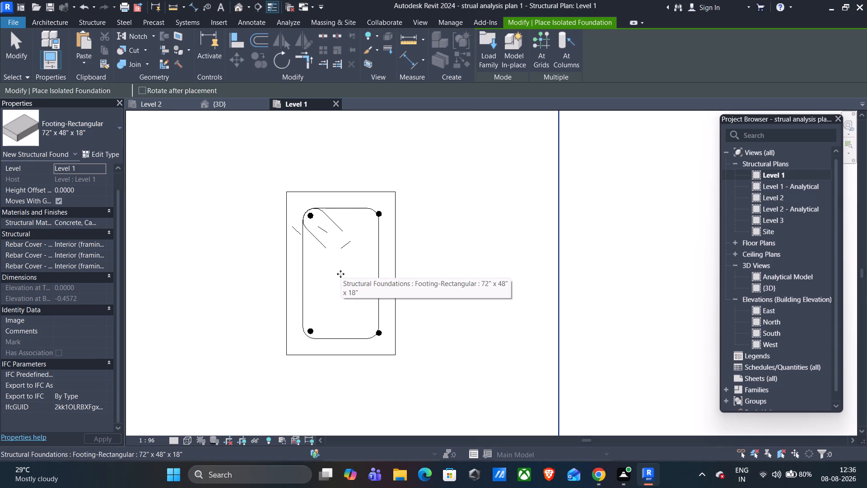
Place a 72" x 48" x 18" rectangular footing centred on the middle-row column below the upper row's first footing.
scroll(339, 278, "down", 15)
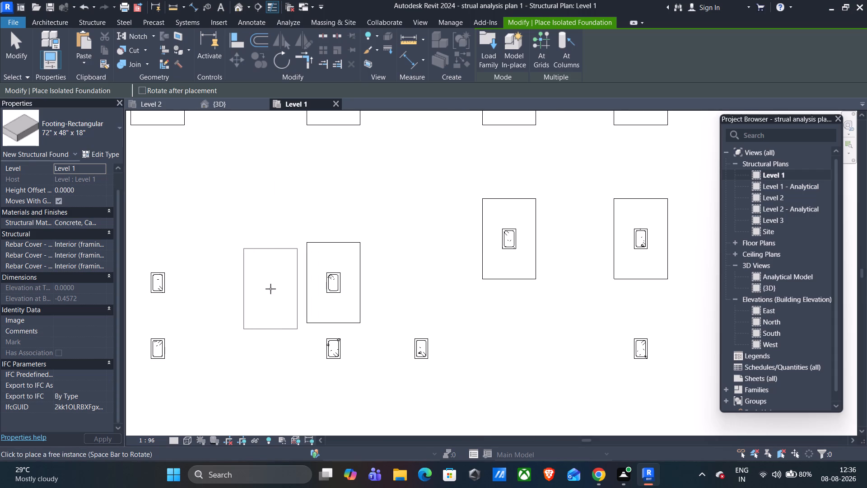
scroll(228, 288, "down", 1)
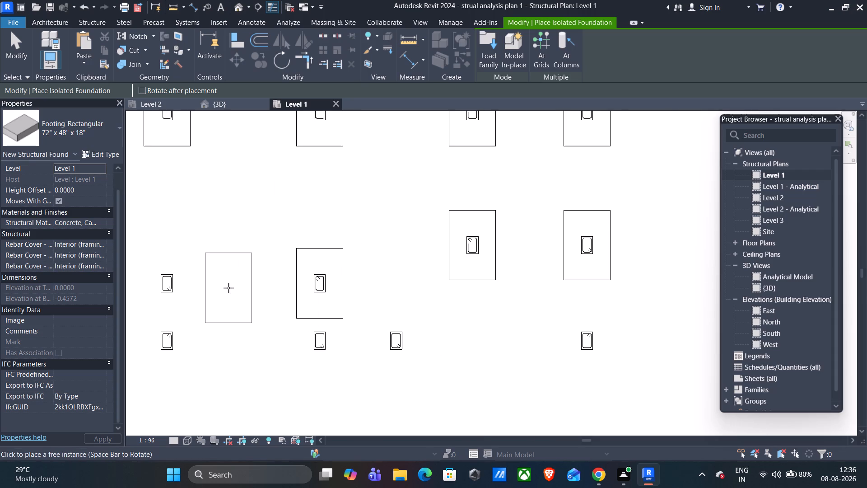
scroll(187, 285, "up", 1)
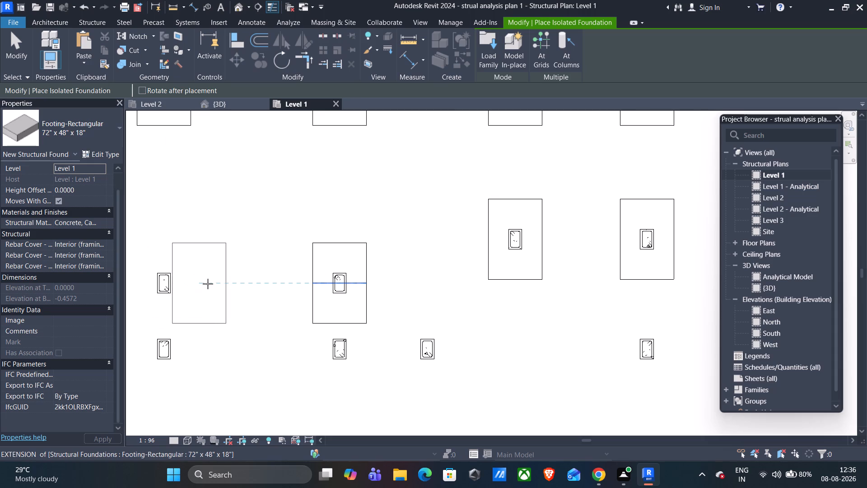
middle_click_drag(216, 280, 329, 254)
scroll(272, 262, "up", 14)
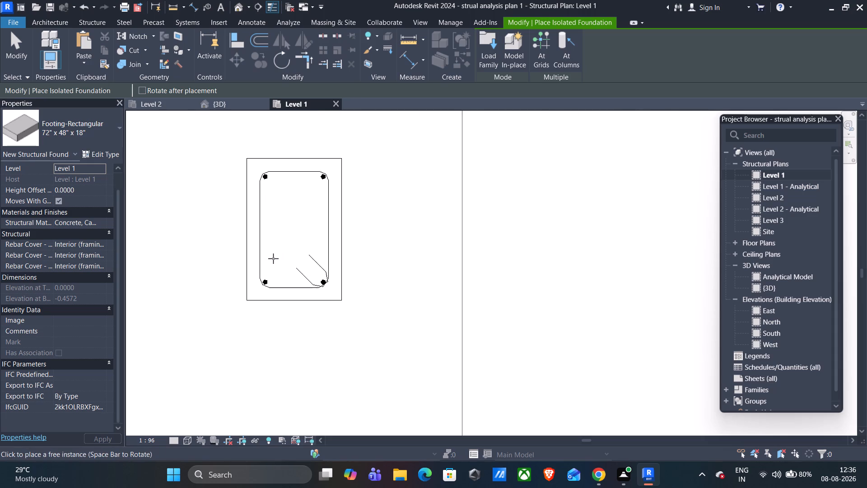
left_click(295, 229)
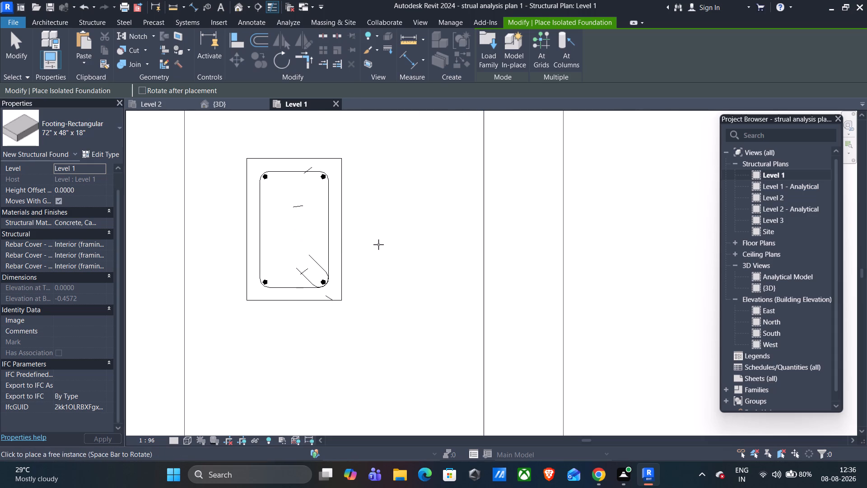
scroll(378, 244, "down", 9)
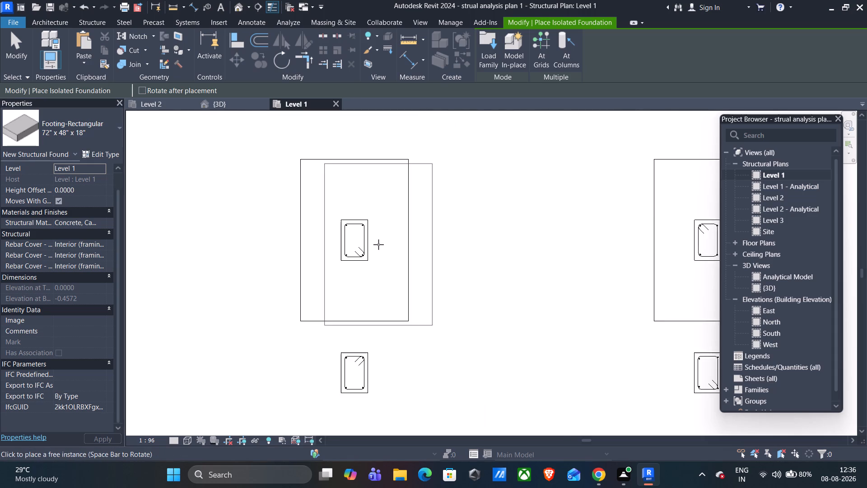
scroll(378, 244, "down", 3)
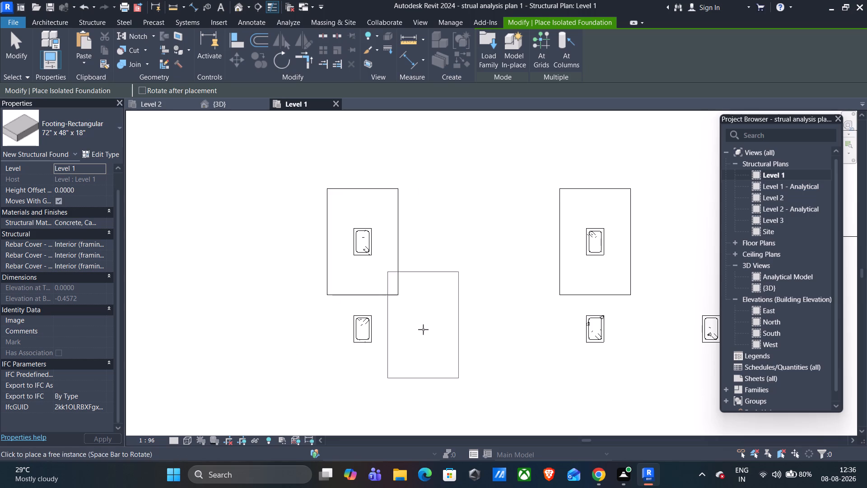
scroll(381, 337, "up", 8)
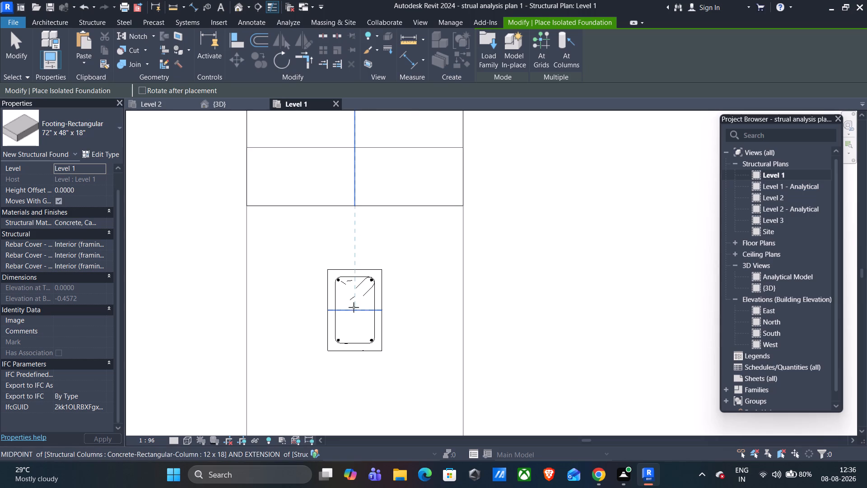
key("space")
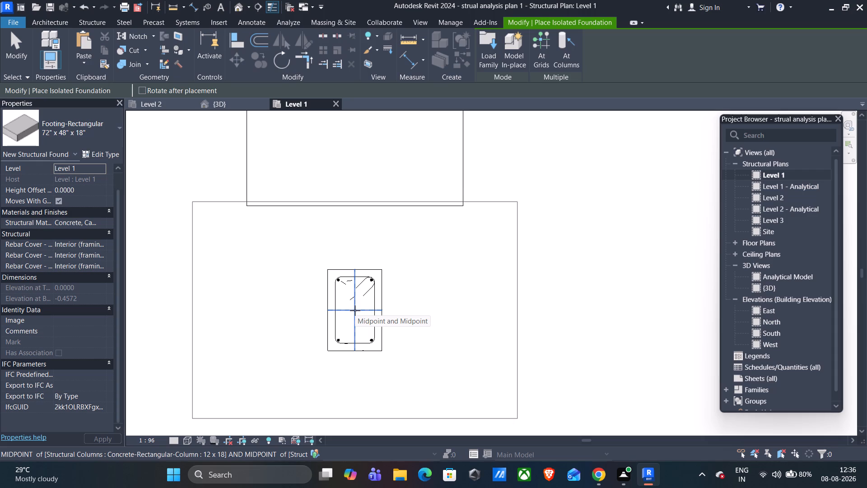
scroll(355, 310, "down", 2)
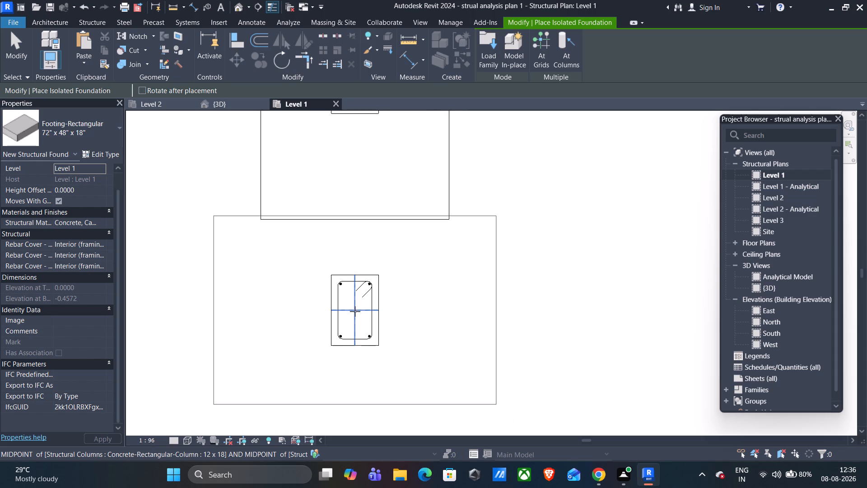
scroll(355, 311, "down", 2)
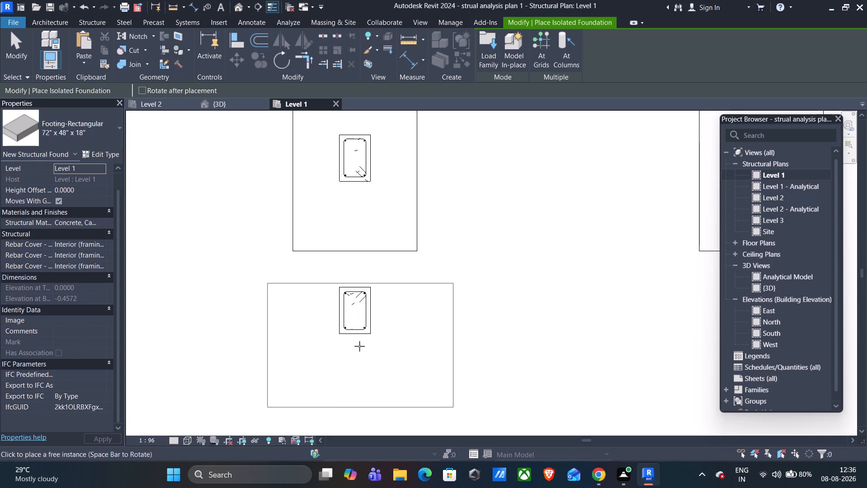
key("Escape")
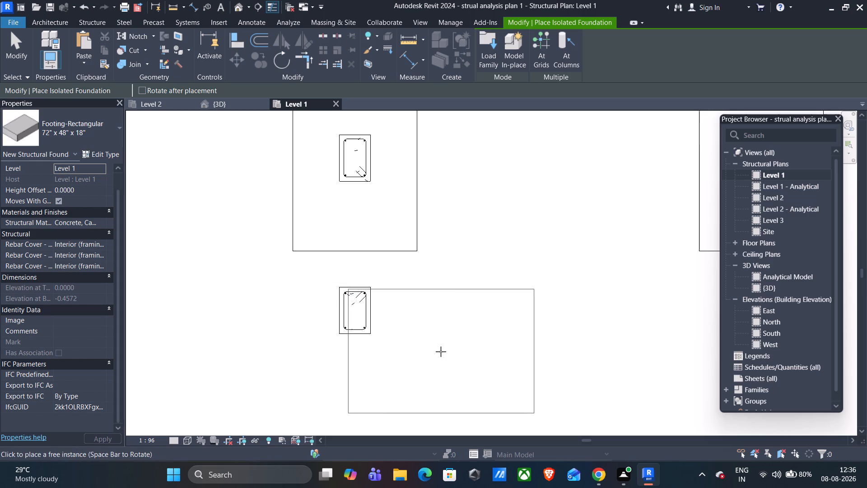
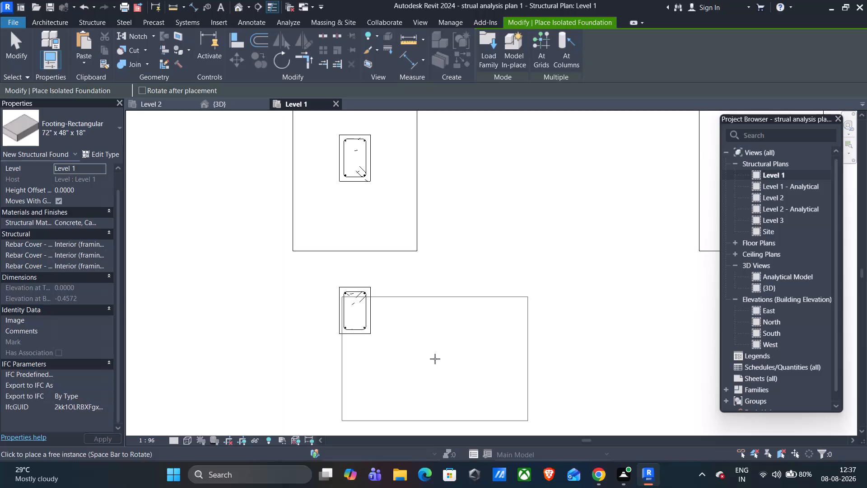
Place a 72" x 48" x 18" rectangular footing lengthwise across the plan, centred on the third row's first column, and end placement.
scroll(435, 359, "down", 5)
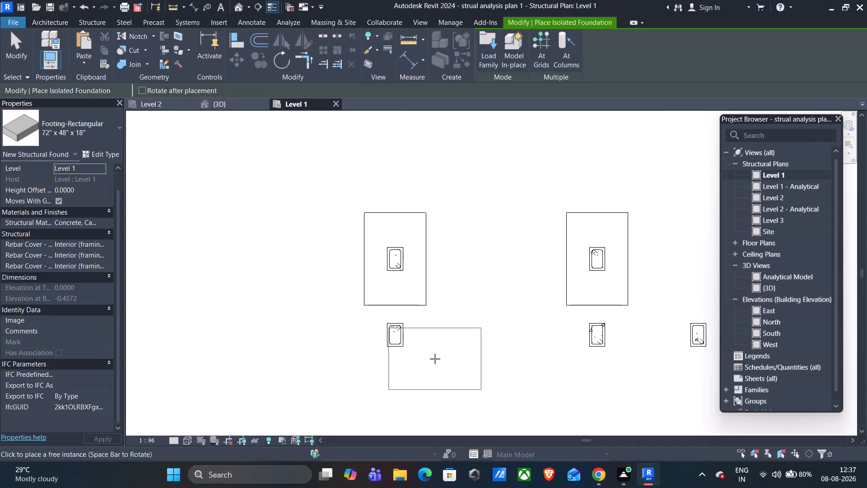
left_click(394, 337)
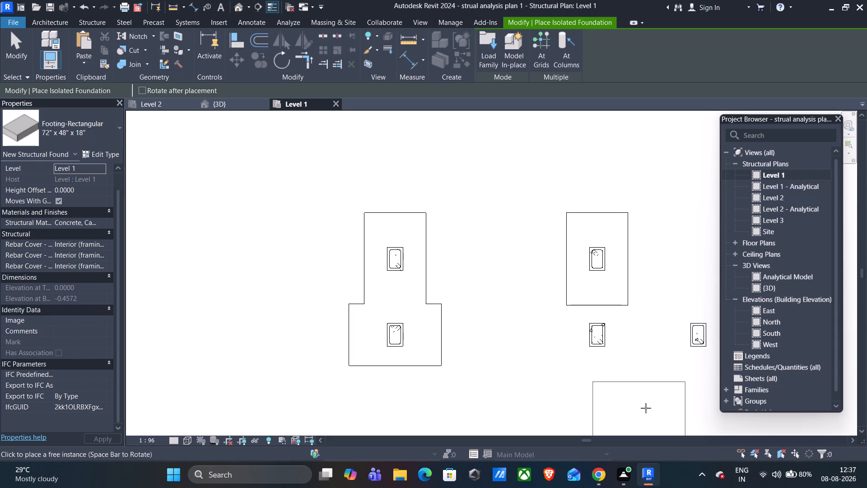
scroll(602, 357, "down", 2)
scroll(598, 353, "up", 6)
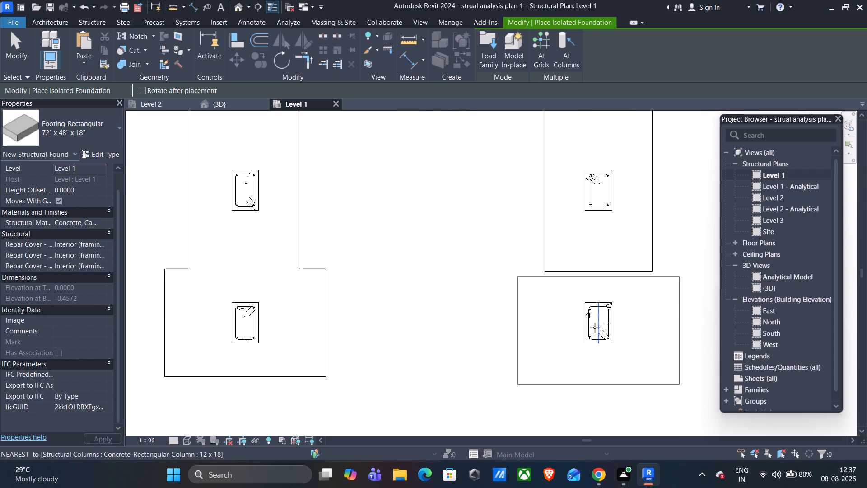
scroll(599, 328, "down", 10)
middle_click_drag(549, 377, 502, 377)
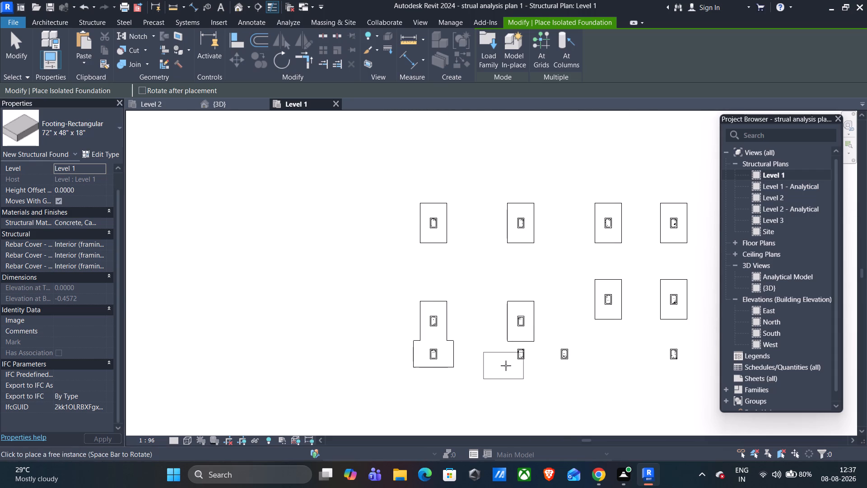
key("Escape")
key("Escape")
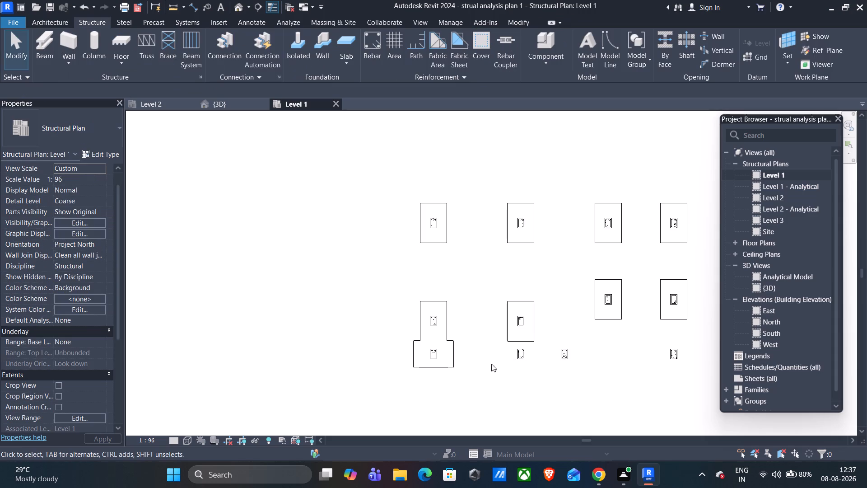
Delete the two upright footings under the first and second middle-row columns, just above the third column row.
left_click(447, 324)
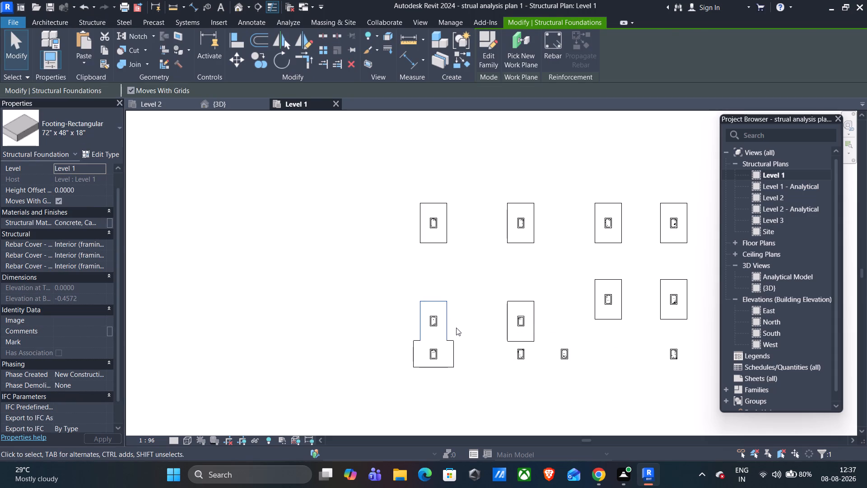
key("Delete")
left_click(532, 310)
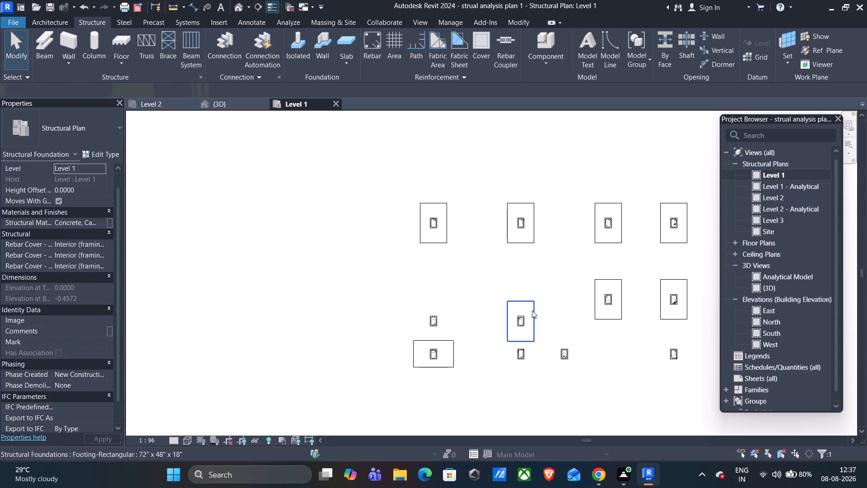
key("Delete")
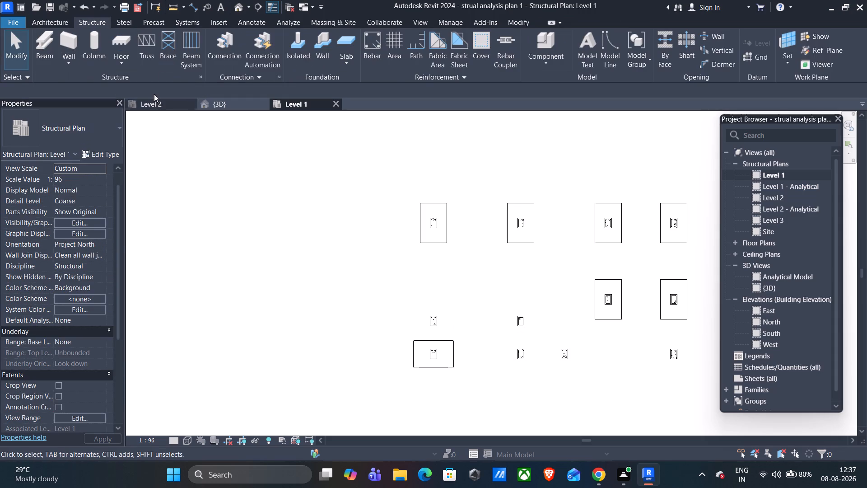
Place a 72" x 48" x 18" isolated footing, rotated 90° to lie lengthwise across the plan, centred on the first middle-row column.
left_click(295, 47)
scroll(386, 254, "up", 5)
scroll(462, 334, "up", 3)
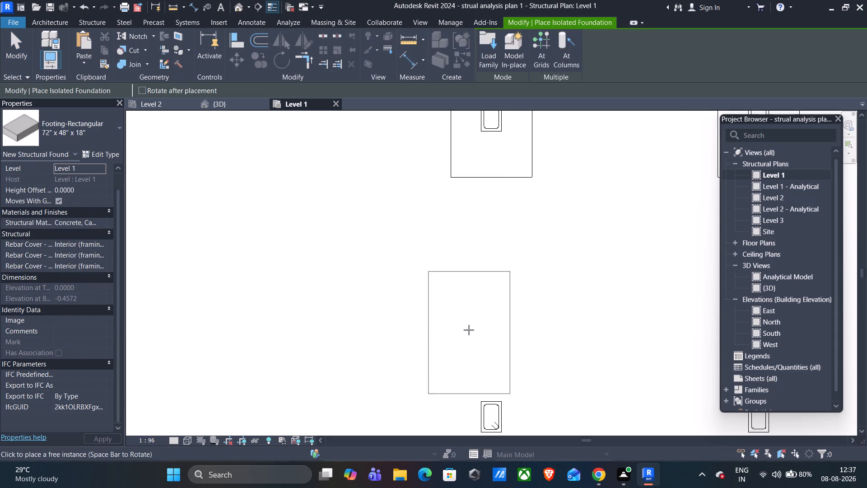
key("space")
scroll(493, 395, "up", 4)
middle_click_drag(493, 394, 455, 166)
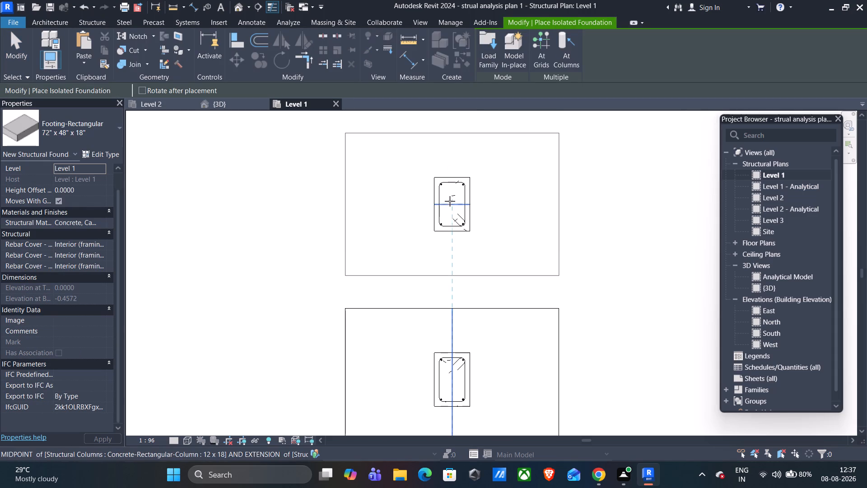
scroll(448, 204, "down", 1)
scroll(451, 204, "up", 3)
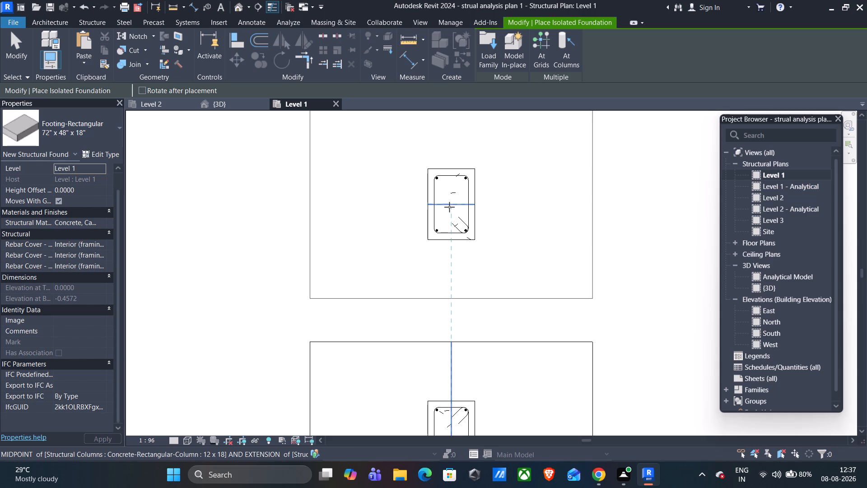
left_click(451, 205)
Place a 72" x 48" x 18" footing in the same crosswise orientation, centred on the second middle-row column.
scroll(451, 205, "down", 10)
middle_click_drag(533, 211, 354, 243)
middle_click(350, 244)
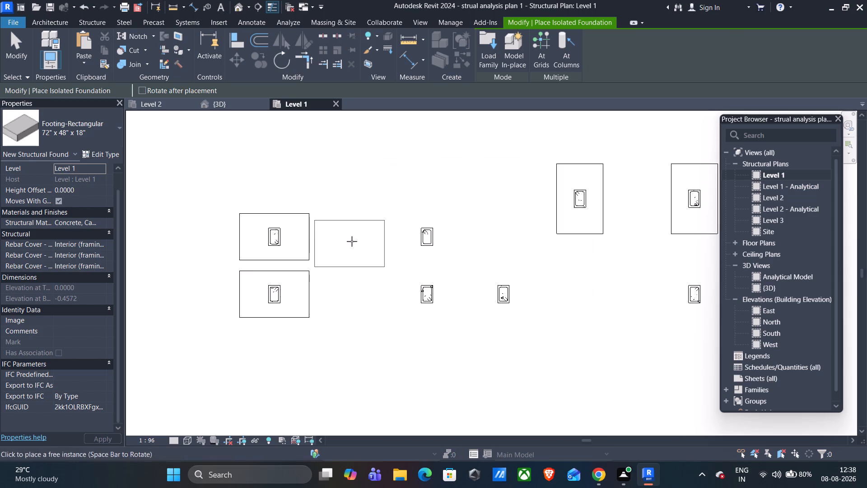
scroll(416, 226, "up", 9)
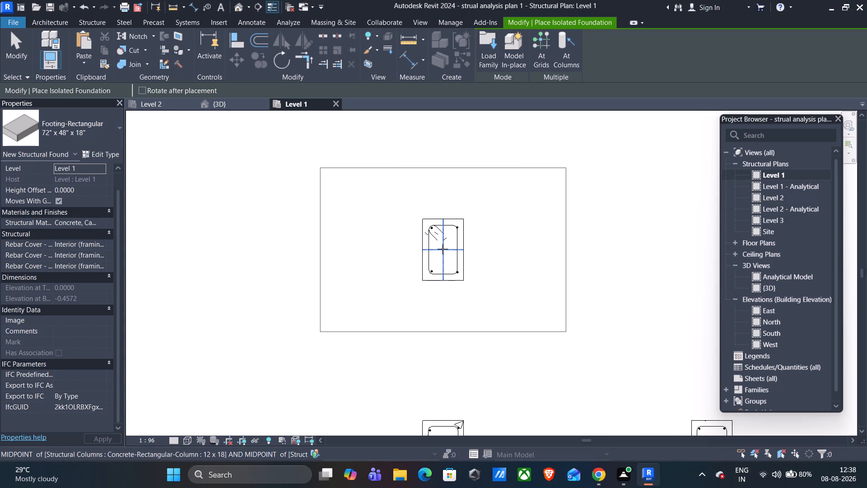
left_click(443, 249)
Place crosswise 72" x 48" x 18" footings centred on the second and third columns of the third row.
scroll(443, 249, "down", 5)
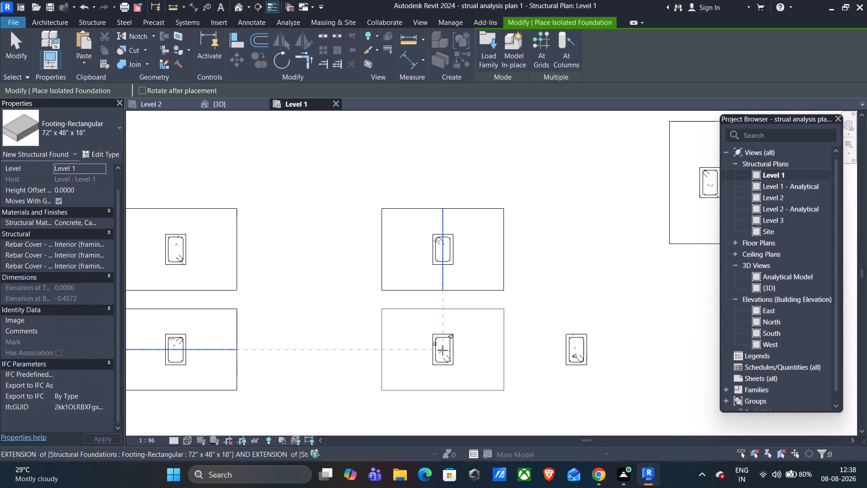
scroll(443, 350, "up", 3)
left_click(443, 350)
scroll(443, 350, "down", 7)
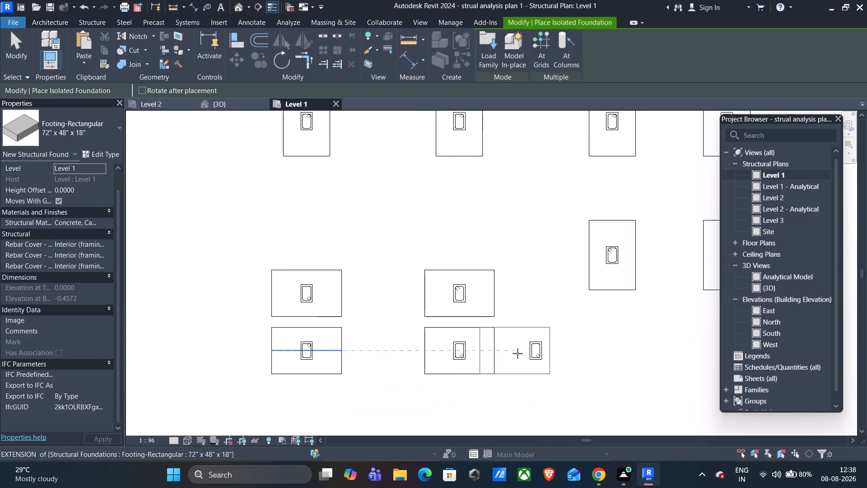
scroll(517, 353, "down", 1)
scroll(532, 351, "up", 9)
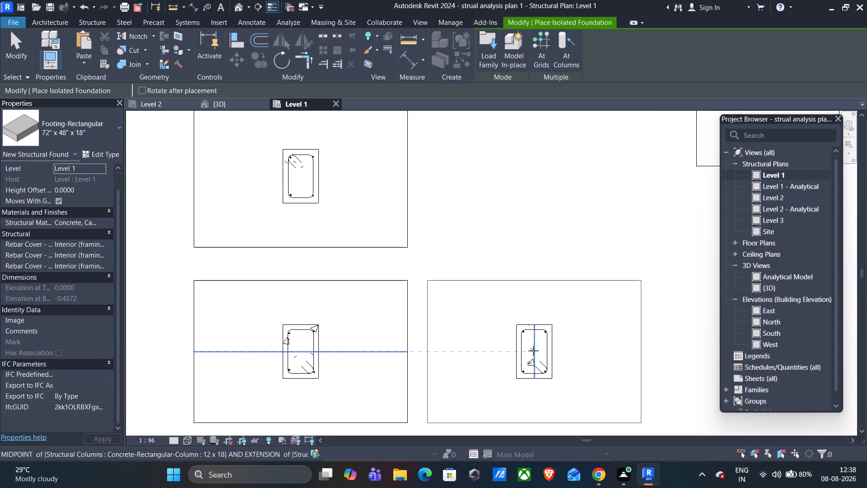
left_click(535, 351)
Place a crosswise 72" x 48" x 18" footing centred on the last column of the third row.
scroll(534, 348, "down", 6)
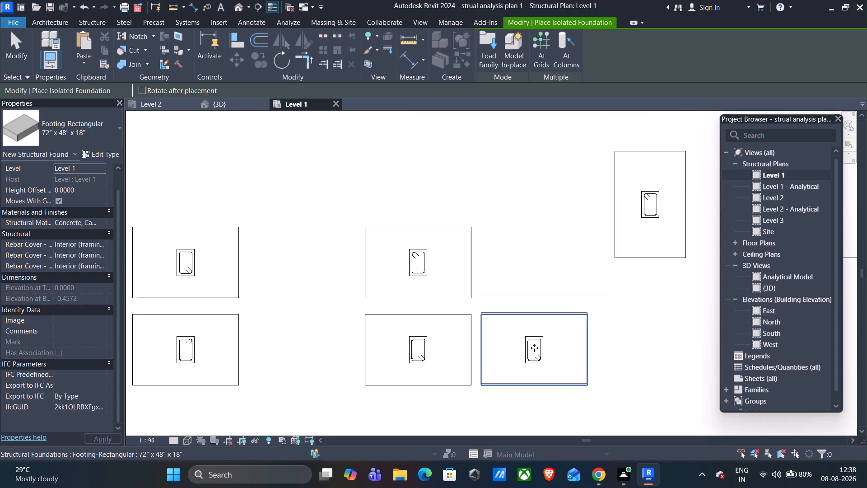
scroll(534, 348, "down", 7)
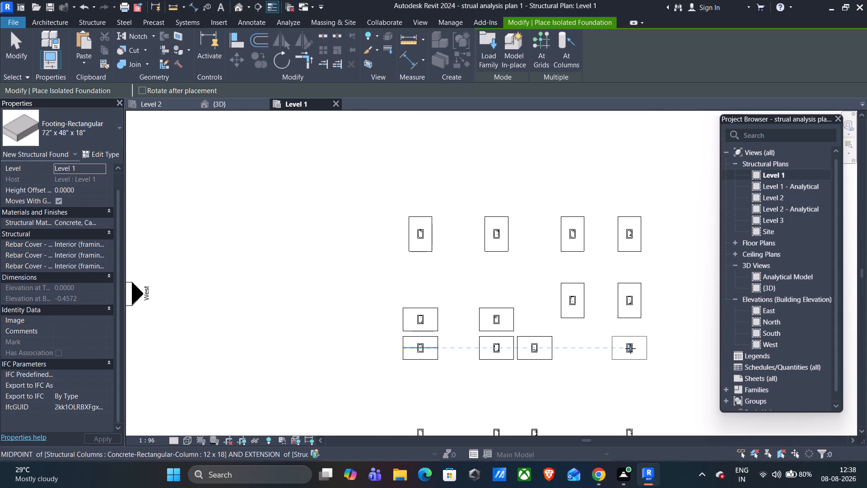
scroll(630, 348, "up", 20)
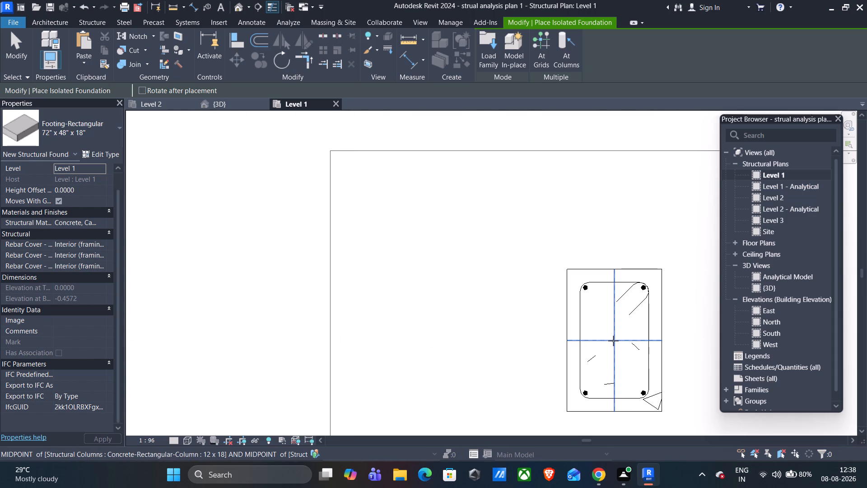
left_click(614, 341)
Place a 72" x 48" x 18" footing, rotated back to upright orientation, on the last column of the bottom row.
scroll(614, 341, "down", 6)
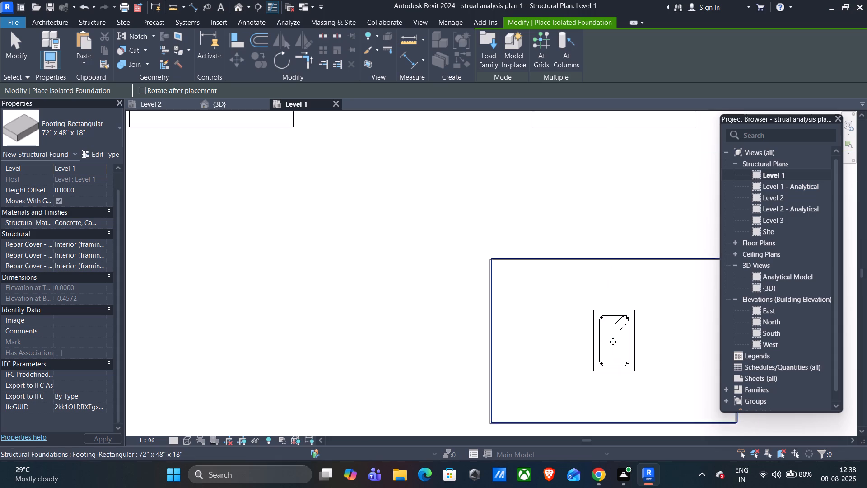
scroll(613, 342, "down", 9)
middle_click_drag(524, 388, 520, 197)
scroll(594, 334, "up", 4)
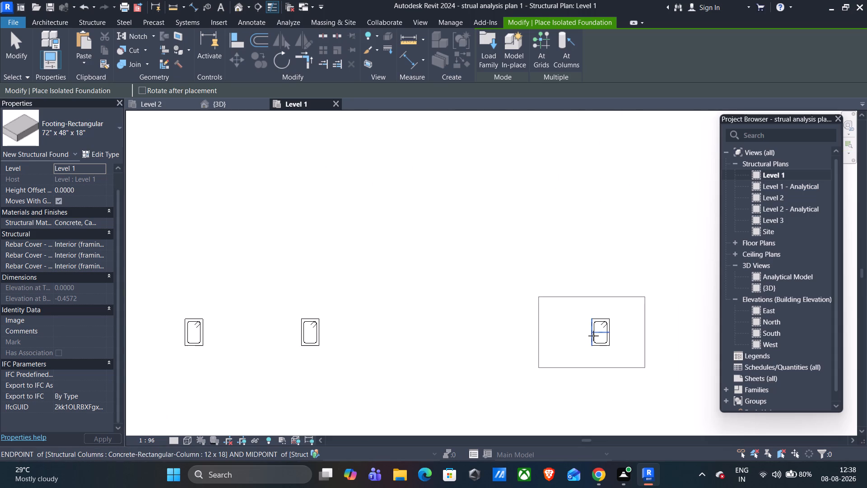
key("space")
key("space")
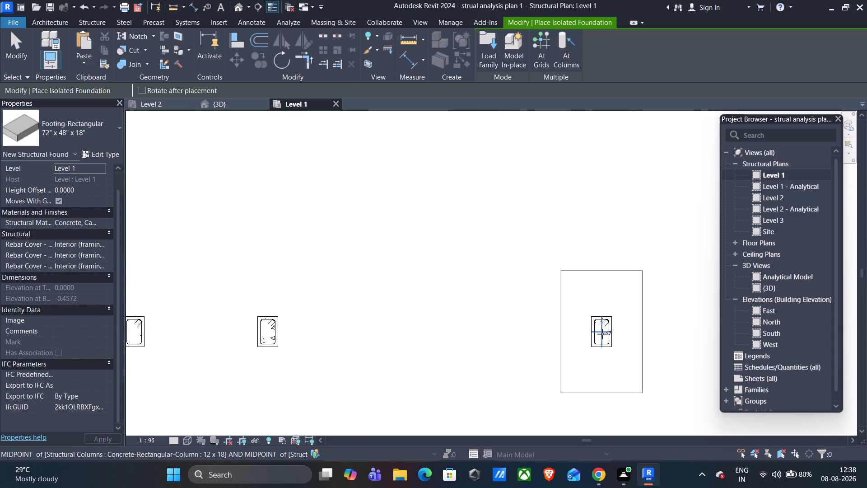
scroll(603, 332, "up", 20)
left_click(584, 326)
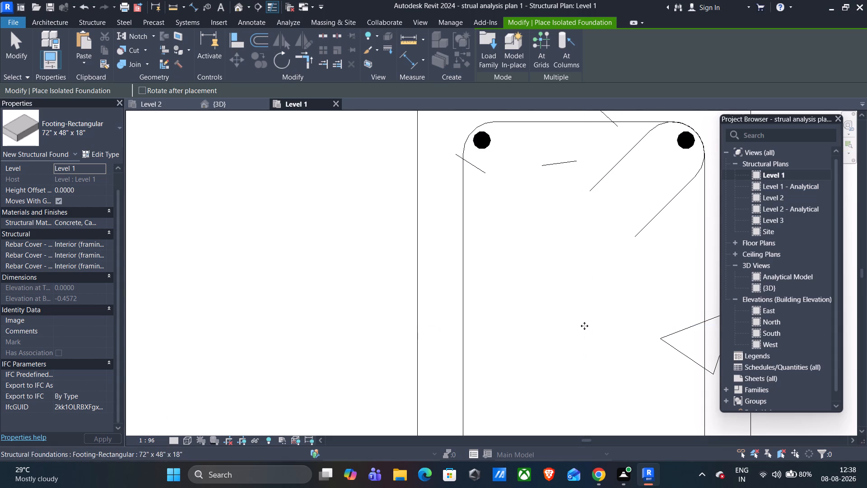
Place upright 72" x 48" x 18" footings centred on the third and second columns of the bottom row.
scroll(583, 326, "down", 20)
scroll(583, 326, "down", 6)
middle_click_drag(307, 338, 475, 318)
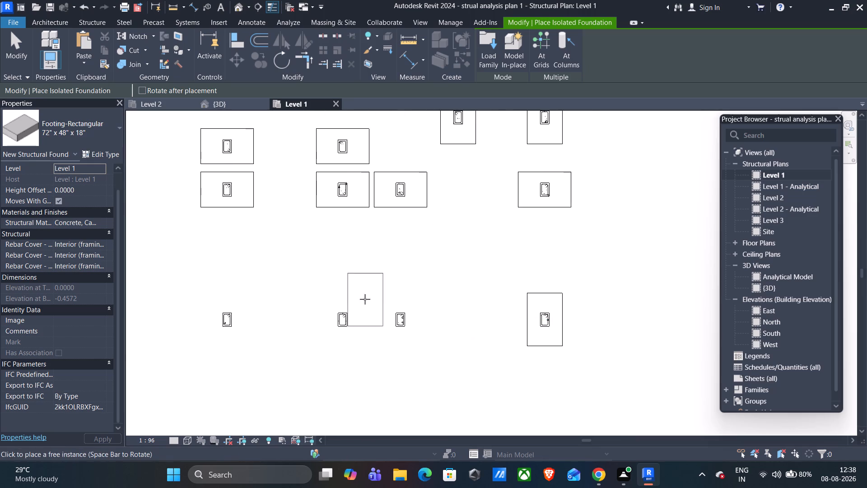
scroll(365, 299, "up", 13)
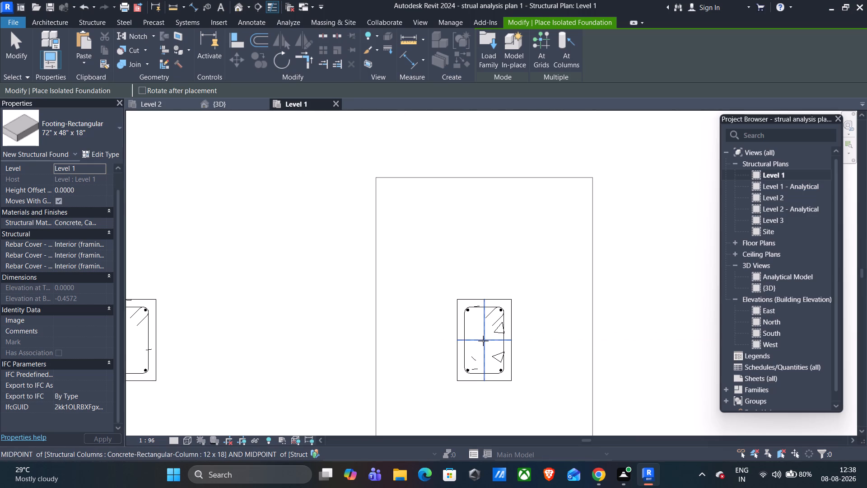
left_click(483, 341)
scroll(418, 333, "down", 5)
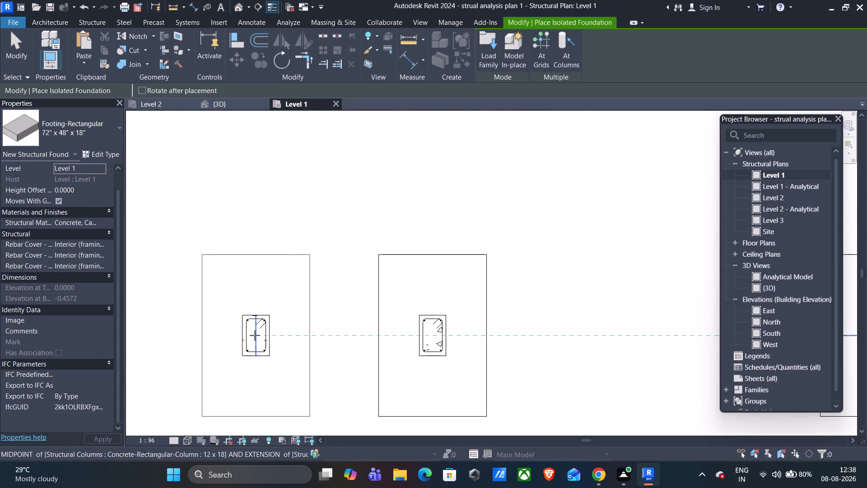
left_click(256, 336)
Place an upright 72" x 48" x 18" footing centred on the first column of the bottom row and end placement.
scroll(256, 336, "down", 5)
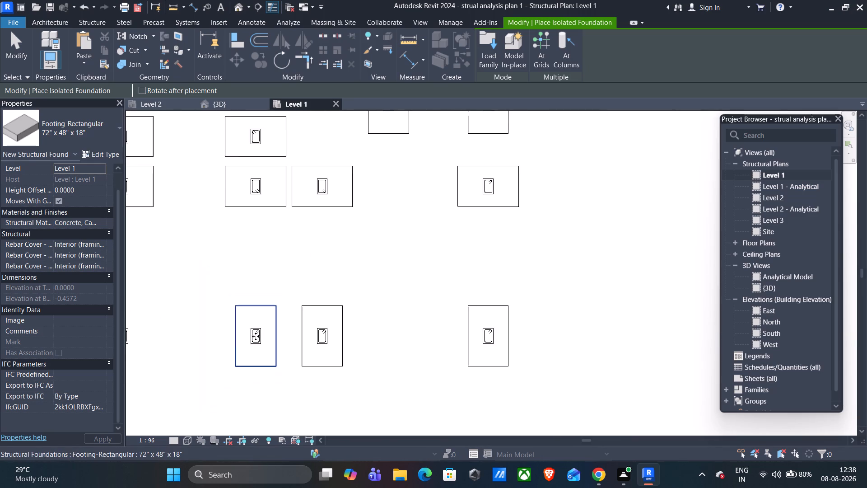
scroll(256, 336, "down", 6)
middle_click_drag(176, 337, 311, 342)
scroll(295, 348, "up", 18)
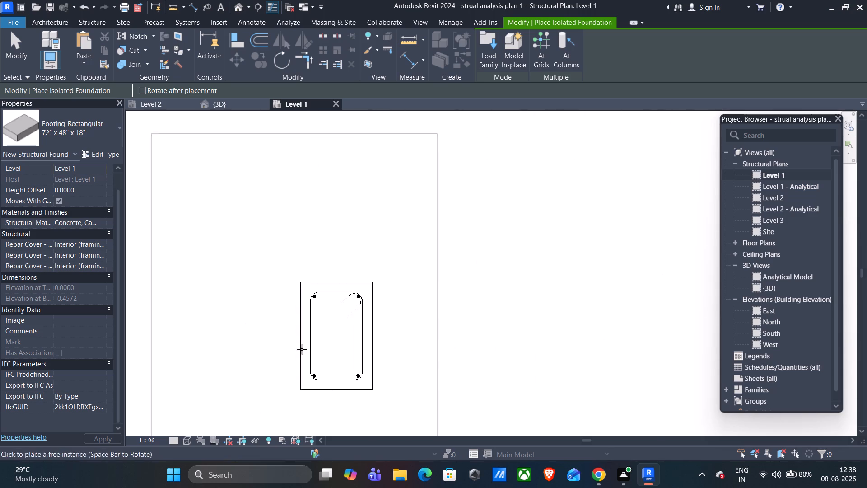
left_click(336, 337)
scroll(336, 337, "down", 13)
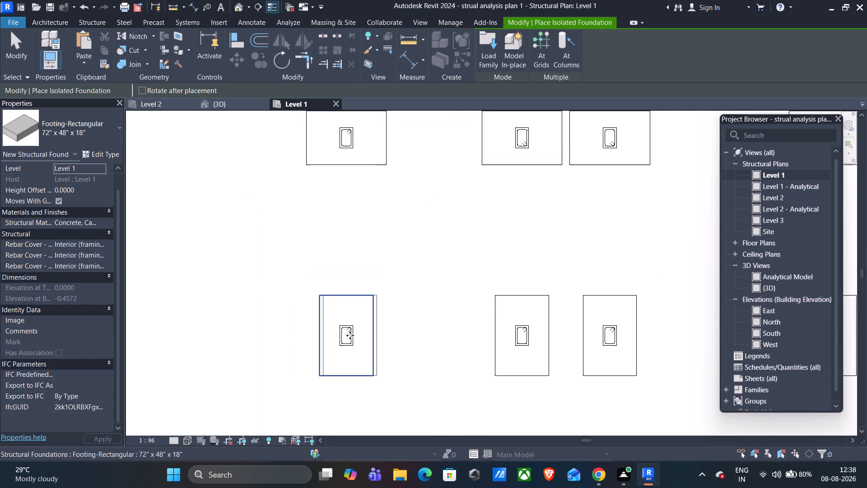
key("Escape")
key("Escape")
scroll(431, 289, "down", 9)
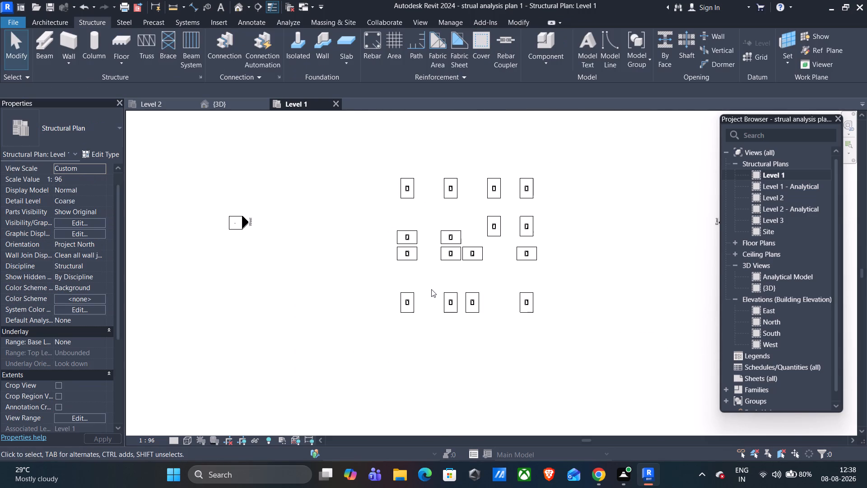
Inspect the isolated footings under the frame's columns in the {3D} view.
left_click(236, 103)
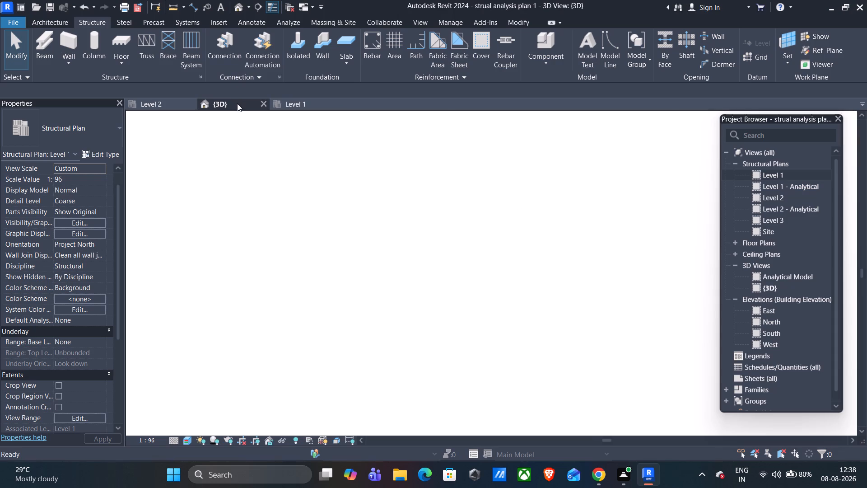
scroll(365, 216, "down", 1)
scroll(502, 352, "up", 6)
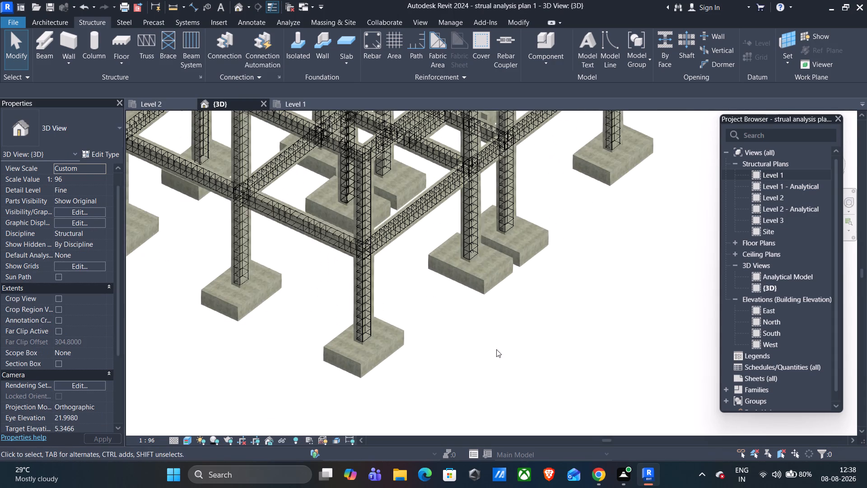
scroll(472, 333, "down", 3)
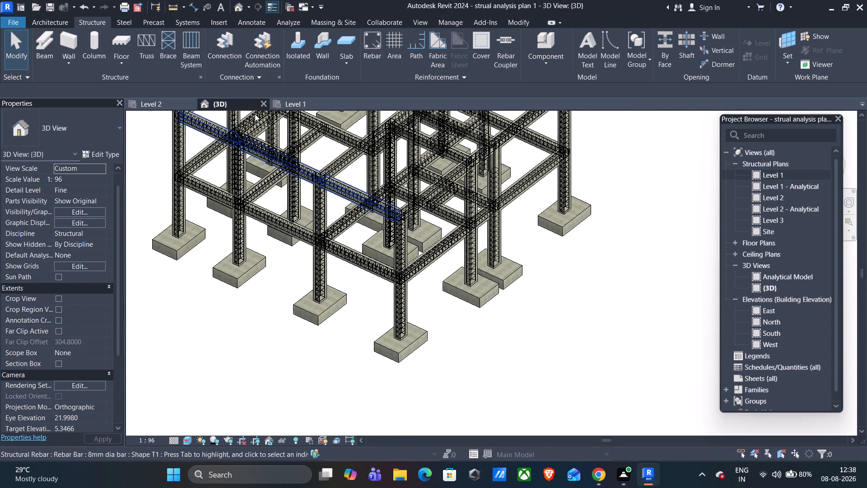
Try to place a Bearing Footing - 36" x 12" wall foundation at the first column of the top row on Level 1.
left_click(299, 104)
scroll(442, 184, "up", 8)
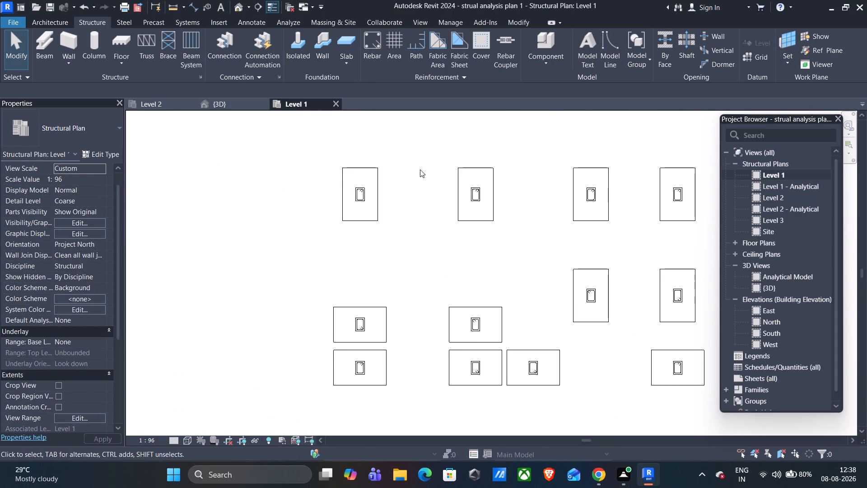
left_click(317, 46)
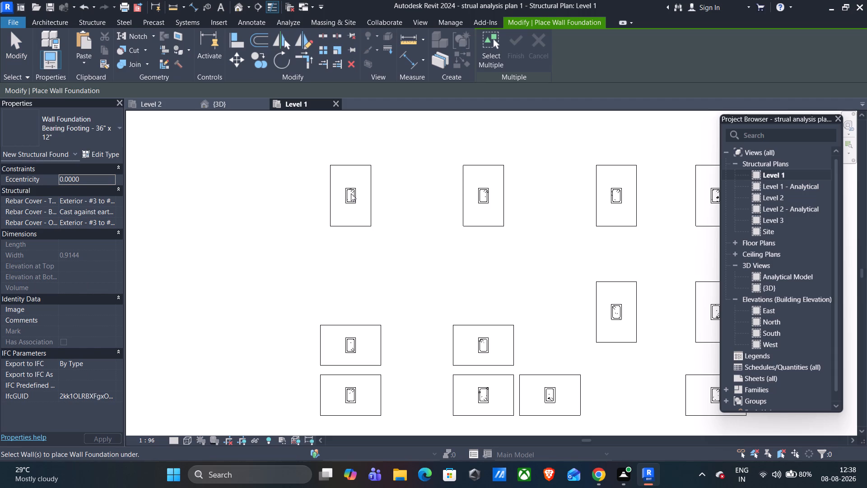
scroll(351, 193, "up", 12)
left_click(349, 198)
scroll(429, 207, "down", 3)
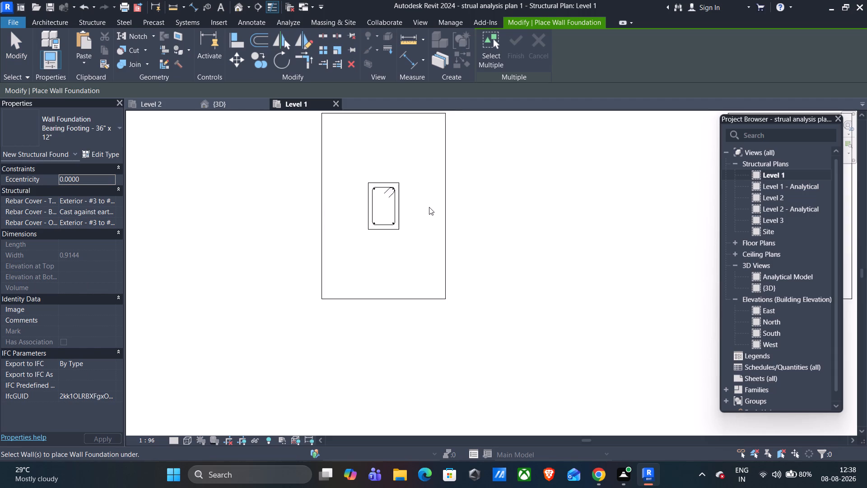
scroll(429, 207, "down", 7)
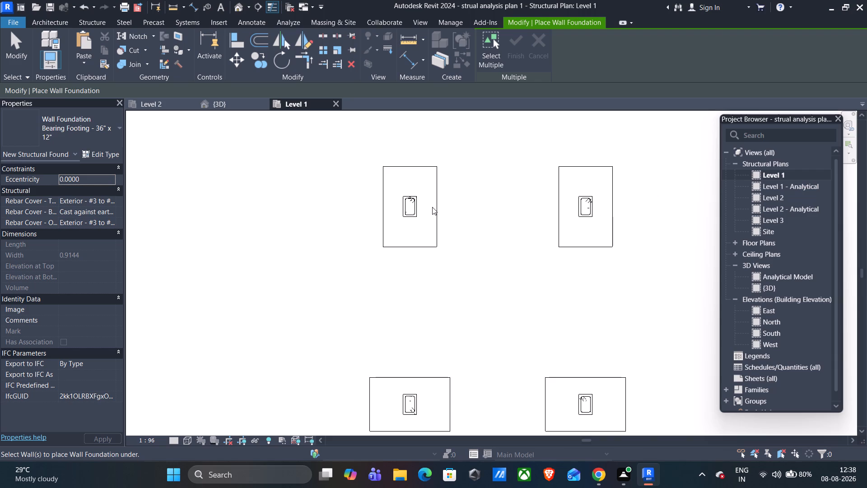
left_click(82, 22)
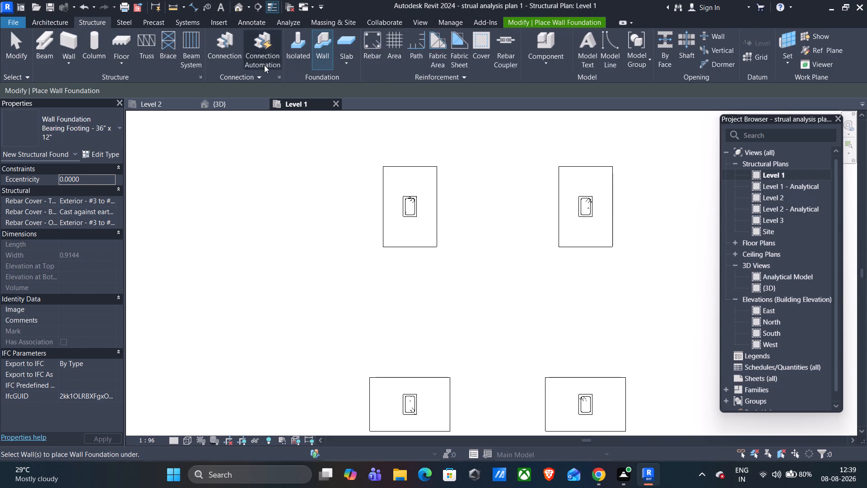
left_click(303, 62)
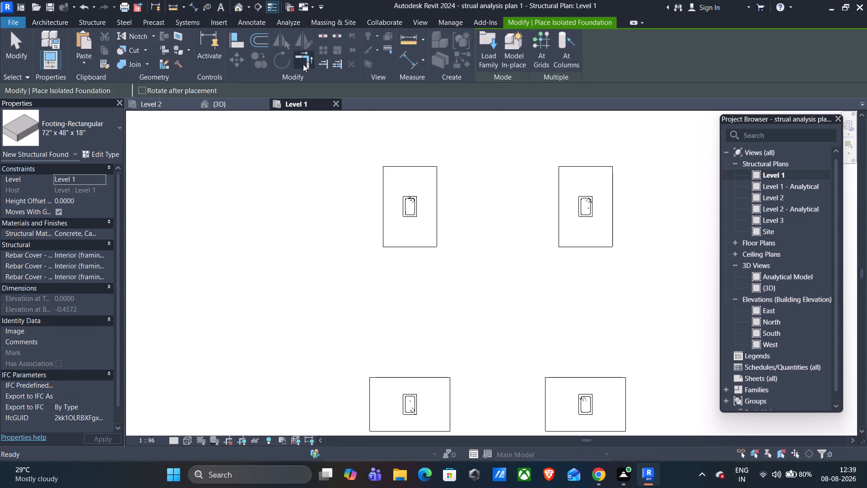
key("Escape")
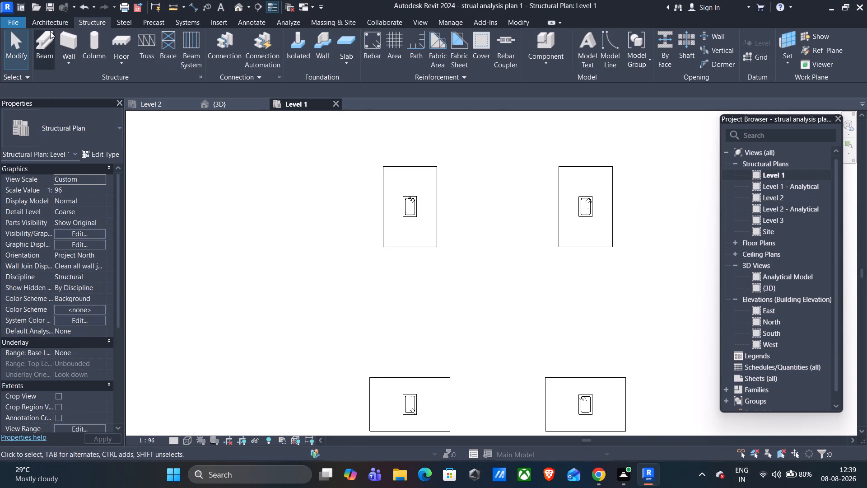
Examine the frame and its isolated footings in the {3D} view from several angles, near and far.
left_click(55, 20)
left_click(231, 108)
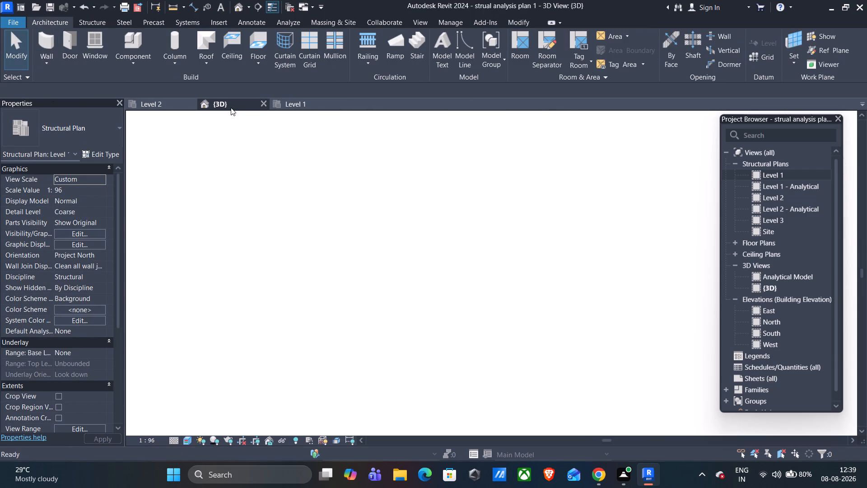
scroll(309, 233, "down", 6)
middle_click_drag(494, 165, 509, 244)
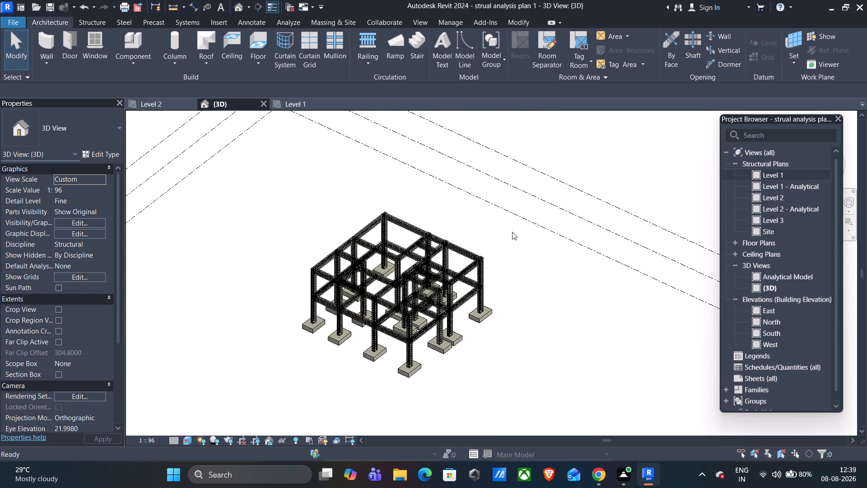
middle_click_drag(518, 246, 524, 345, "shift")
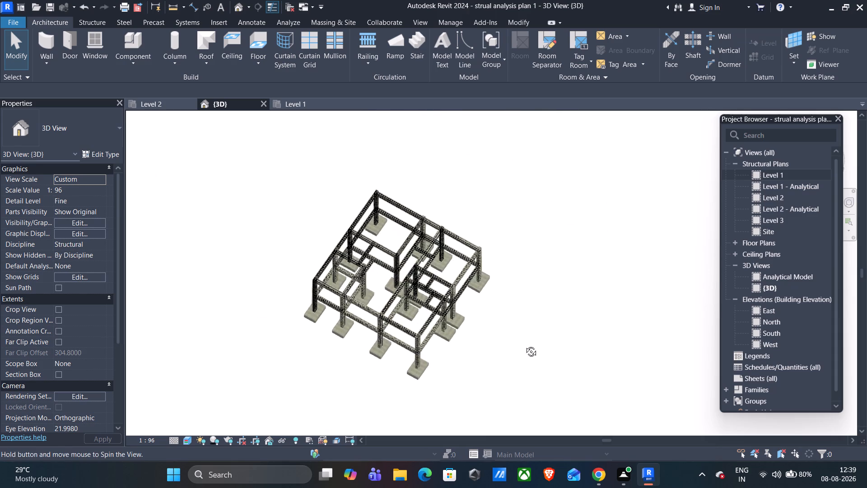
middle_click_drag(524, 345, 496, 189, "shift")
scroll(472, 391, "up", 4)
scroll(469, 347, "up", 3)
scroll(358, 356, "up", 1)
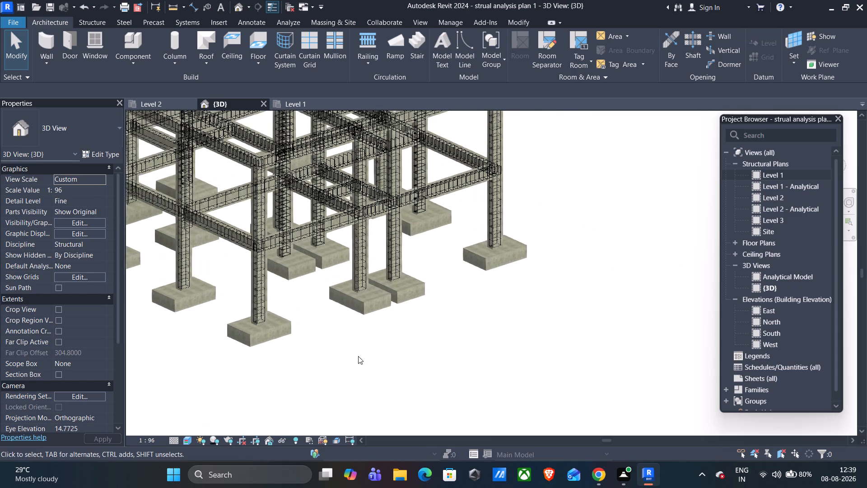
middle_click_drag(371, 356, 393, 356, "shift")
scroll(381, 358, "down", 3)
middle_click_drag(378, 349, 420, 349)
scroll(381, 349, "down", 1)
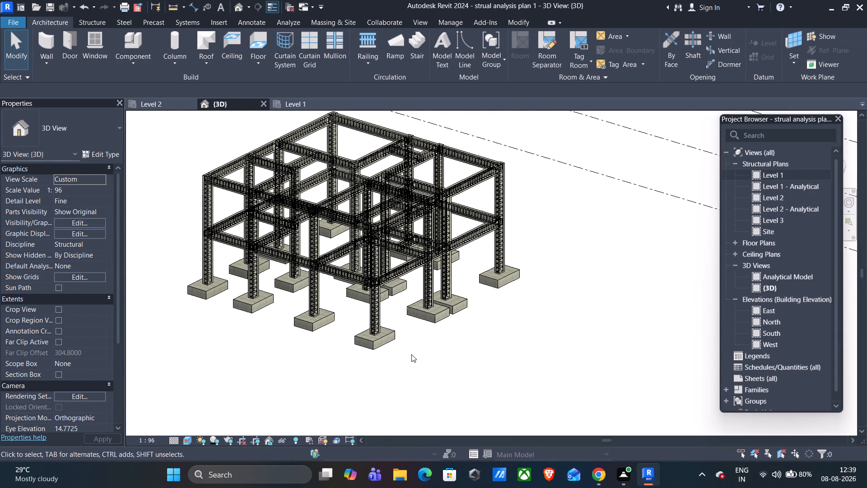
scroll(428, 356, "up", 6)
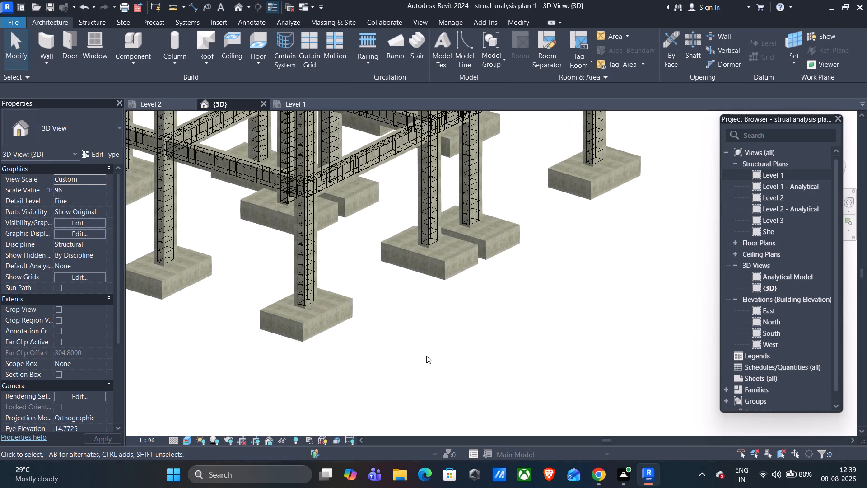
scroll(400, 322, "down", 4)
middle_click_drag(400, 322, 404, 358)
scroll(407, 385, "down", 1)
middle_click(408, 390)
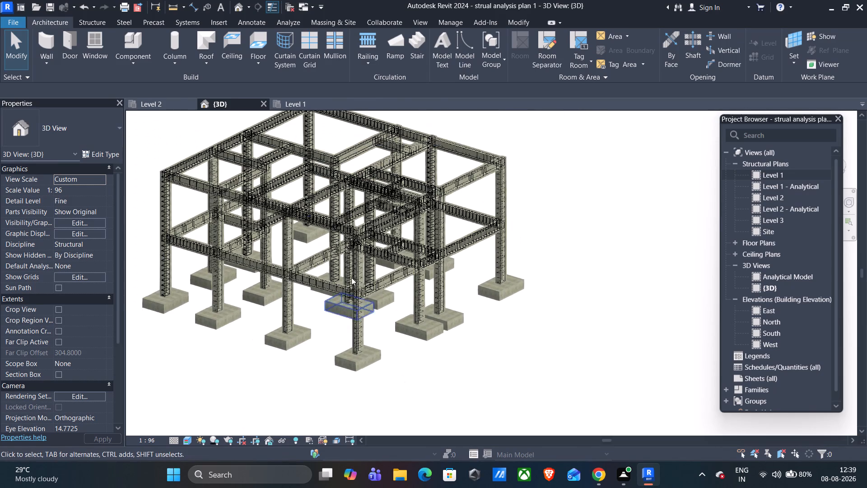
Reorder the open views so that the Level 1 plan comes directly after Level 2, ahead of {3D}.
left_click(300, 106)
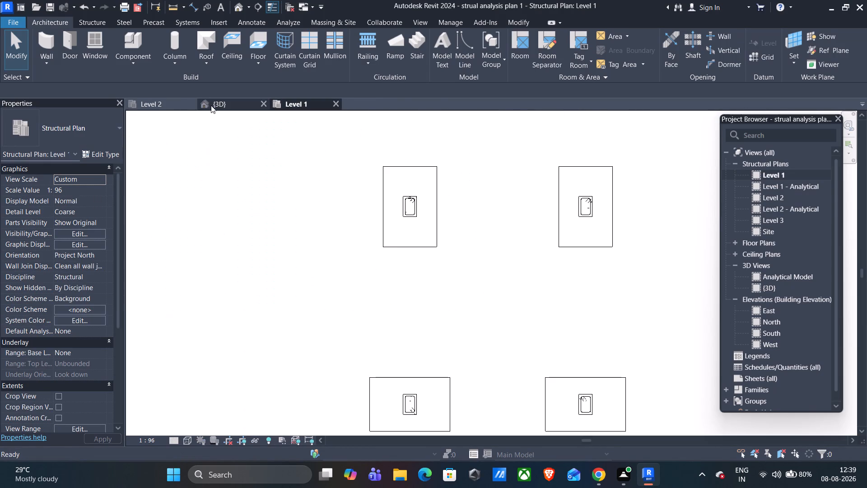
left_click_drag(162, 103, 192, 103)
left_click_drag(286, 105, 264, 107)
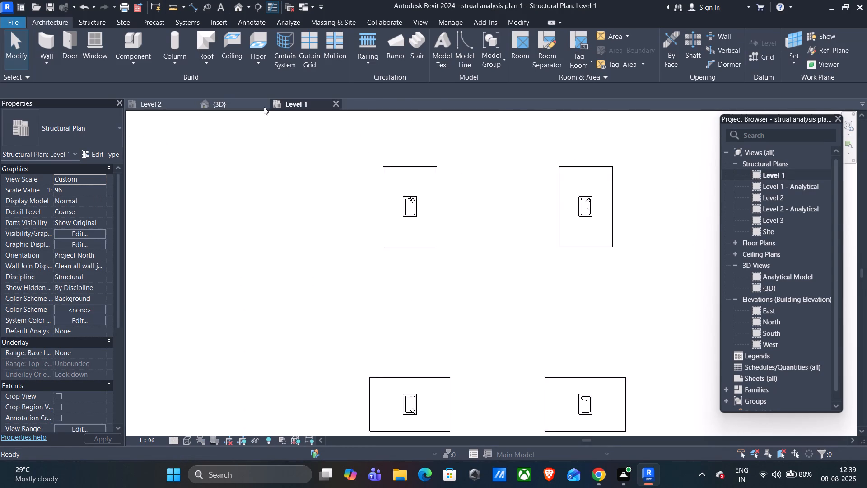
left_click_drag(264, 107, 239, 109)
scroll(339, 146, "down", 4)
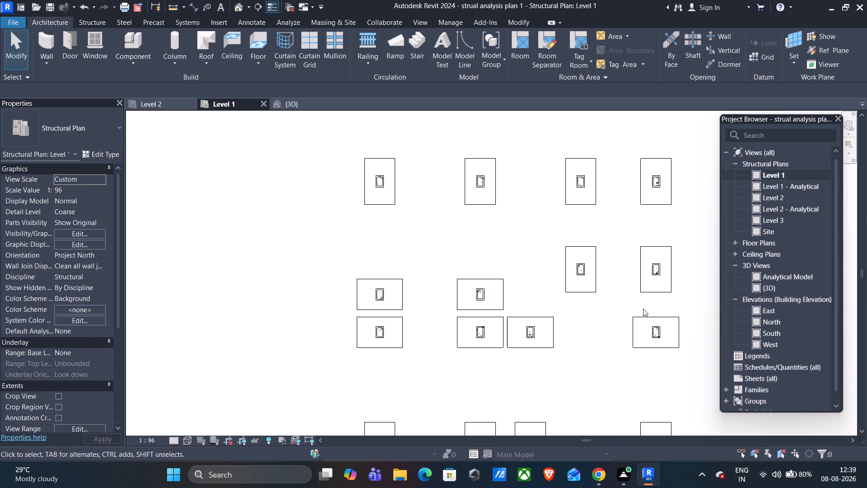
Open the South elevation and examine the footings beneath the columns at Level 1.
double_click(773, 333)
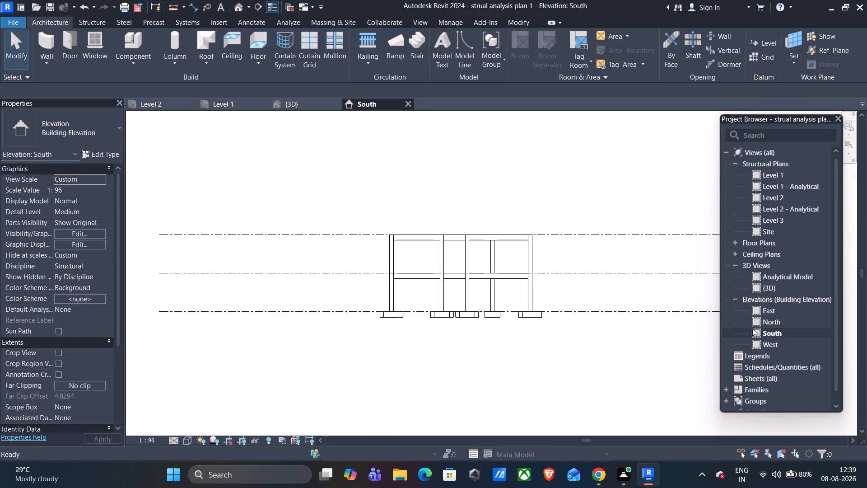
scroll(611, 296, "down", 3)
middle_click_drag(623, 327, 437, 353)
middle_click(437, 353)
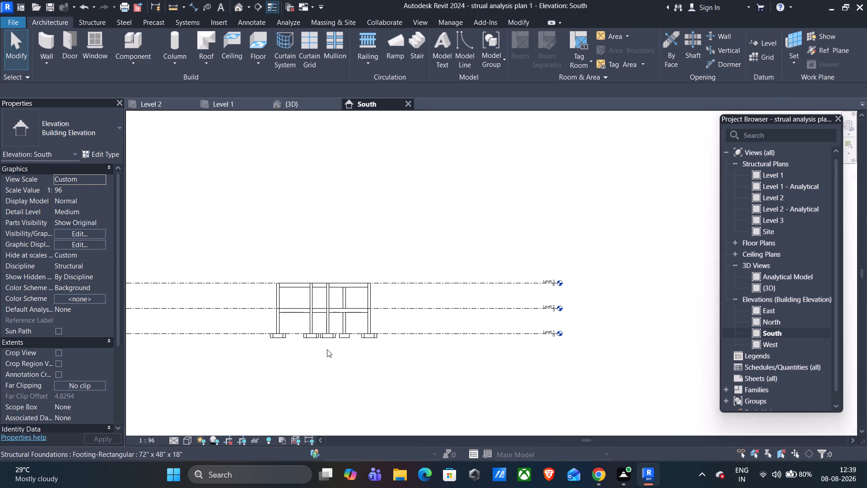
scroll(325, 347, "up", 12)
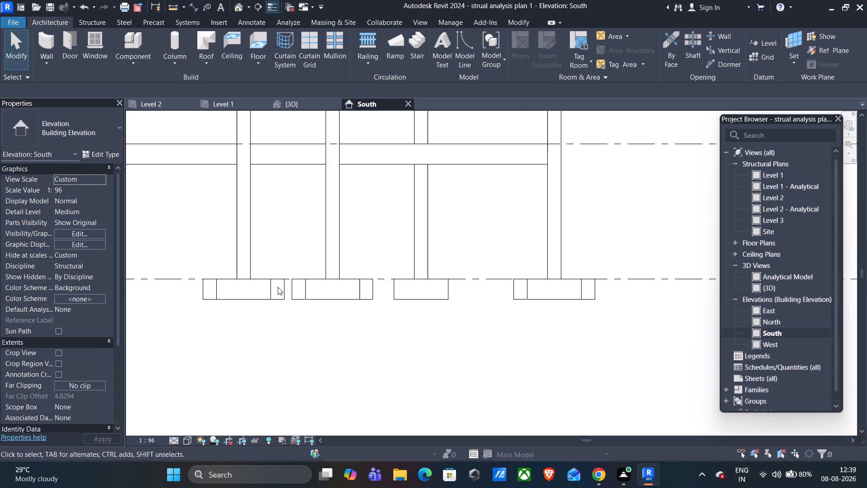
Save the project.
left_click(52, 9)
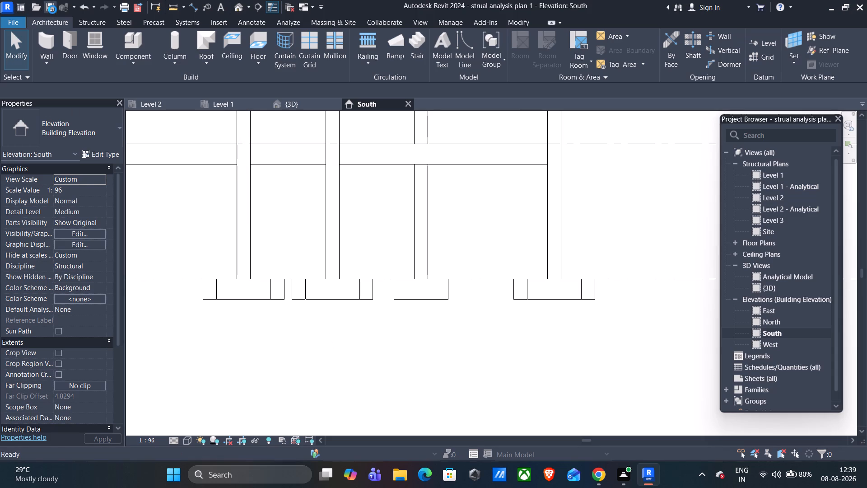
Switch through the Level 1 plan to the Level 2 structural plan to view its column and beam layout.
left_click(225, 106)
left_click(178, 106)
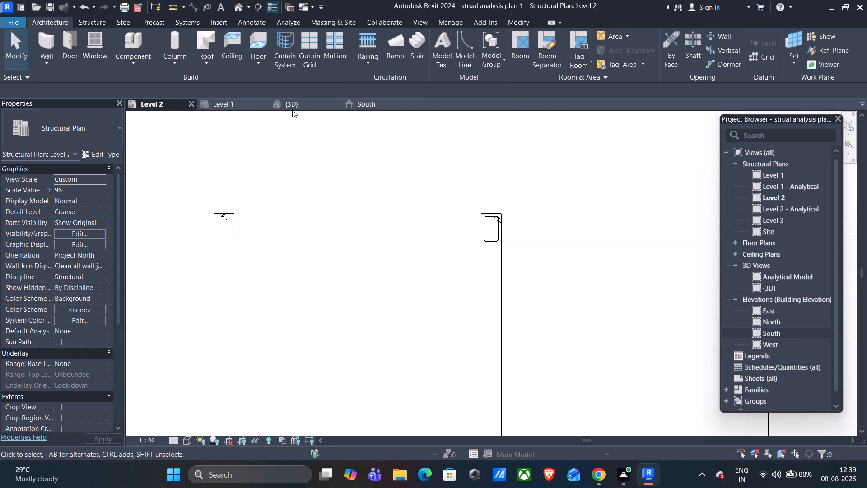
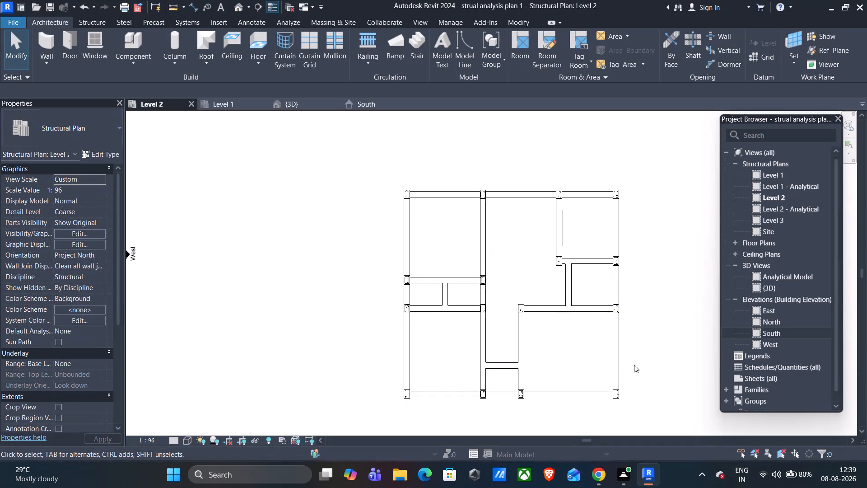
Add an aligned dimension between the centres of the first two columns from the west, placed above the north beam line.
scroll(641, 360, "down", 2)
middle_click_drag(644, 352, 638, 344)
middle_click(635, 341)
scroll(555, 285, "up", 3)
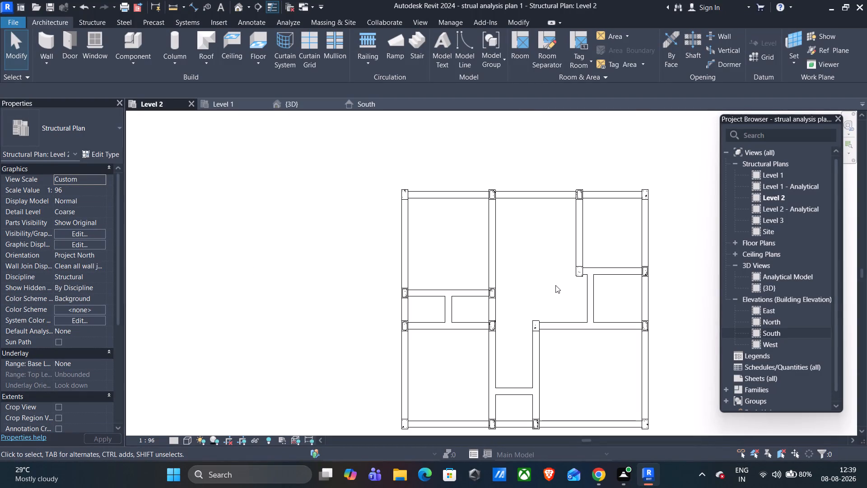
key("d")
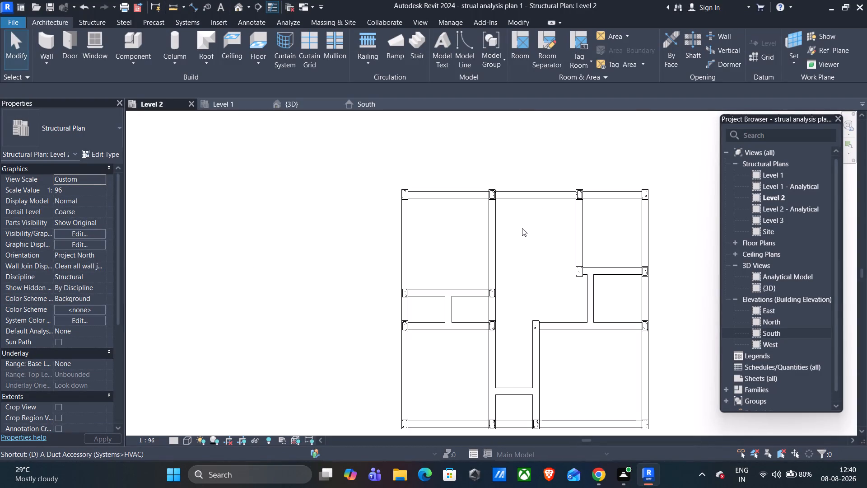
key("i")
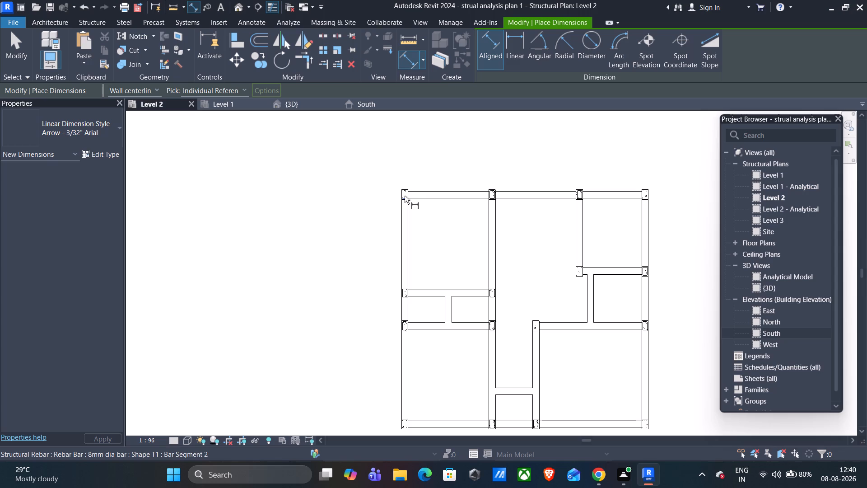
scroll(404, 188, "up", 7)
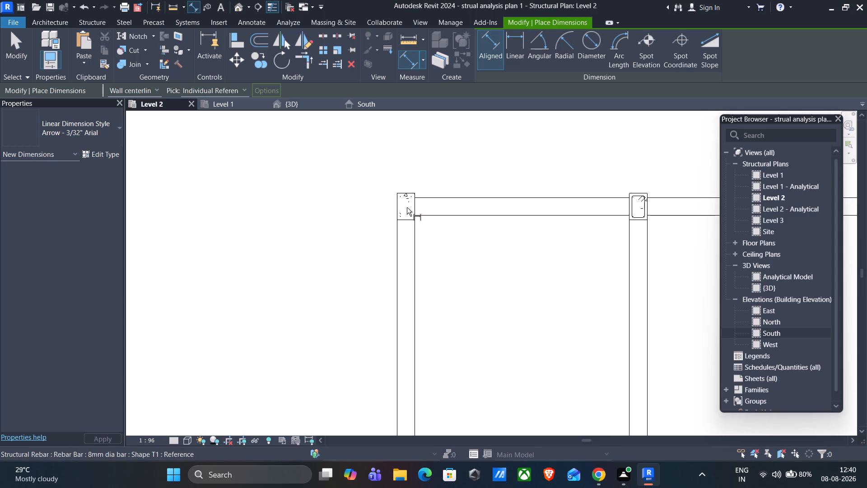
scroll(407, 207, "up", 9)
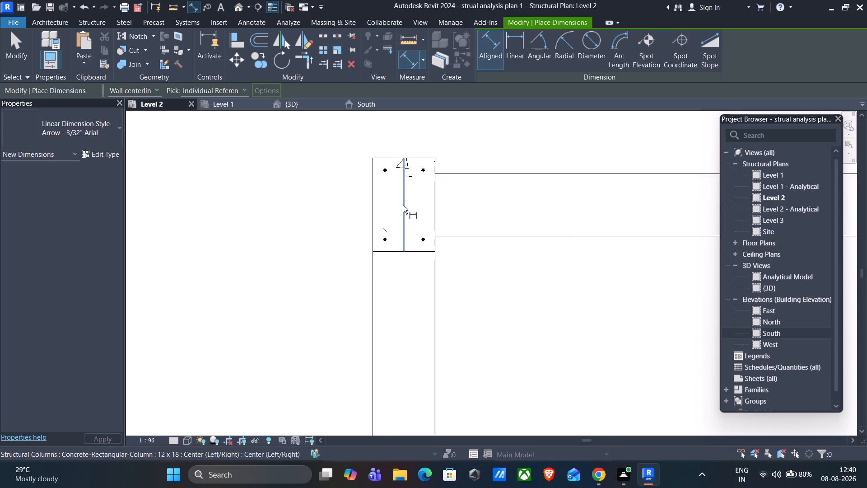
left_click(403, 206)
scroll(485, 204, "down", 14)
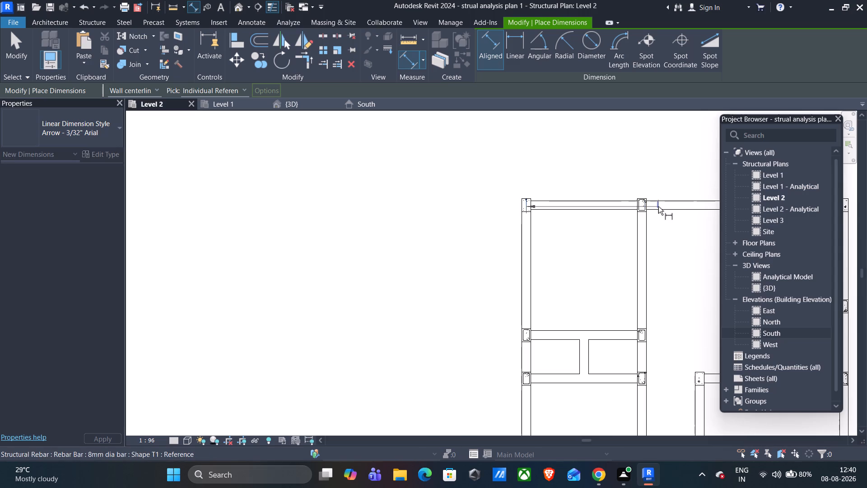
scroll(642, 206, "up", 17)
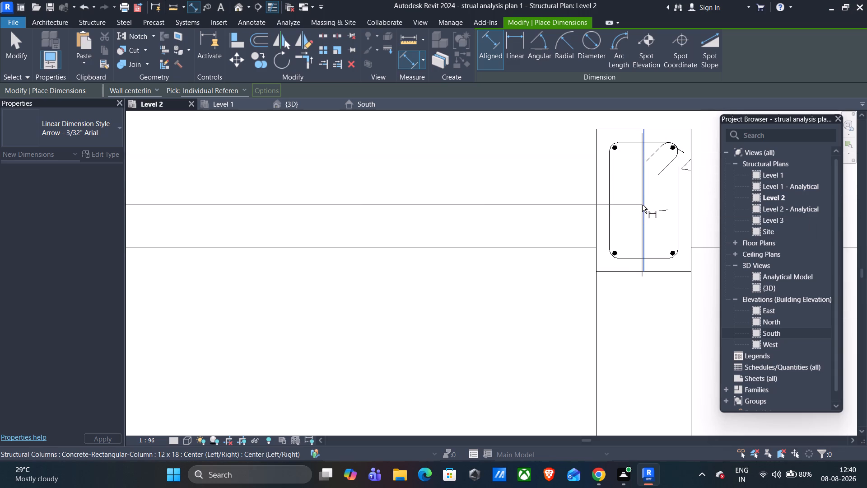
left_click(643, 203)
scroll(643, 203, "down", 8)
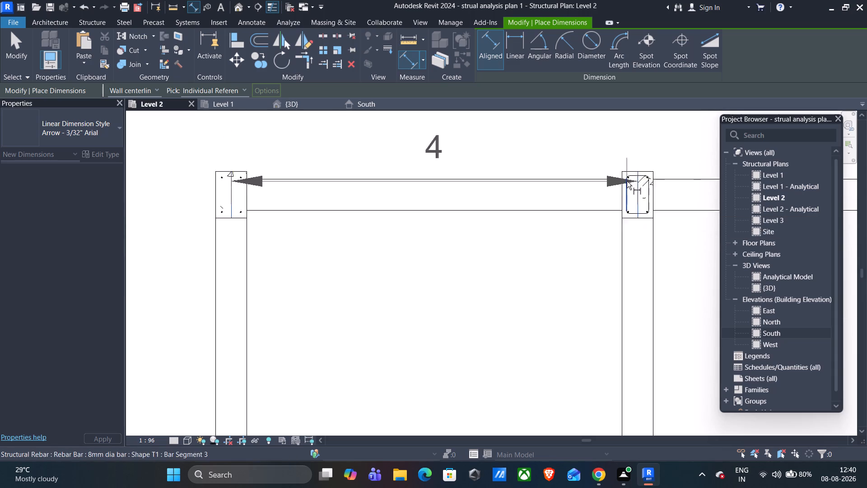
scroll(627, 181, "down", 6)
left_click(604, 141)
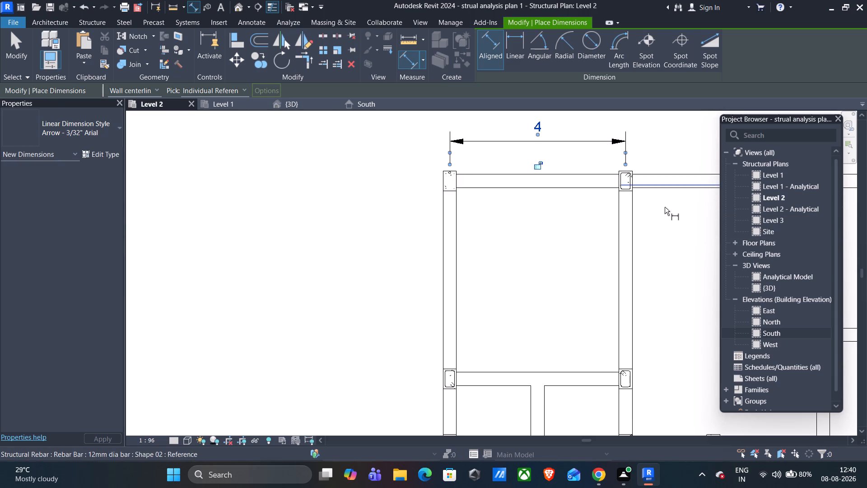
Dimension the middle north bay between the second and third column centres, in line with the first bay's dimension.
middle_click_drag(662, 203, 532, 248)
scroll(505, 226, "up", 11)
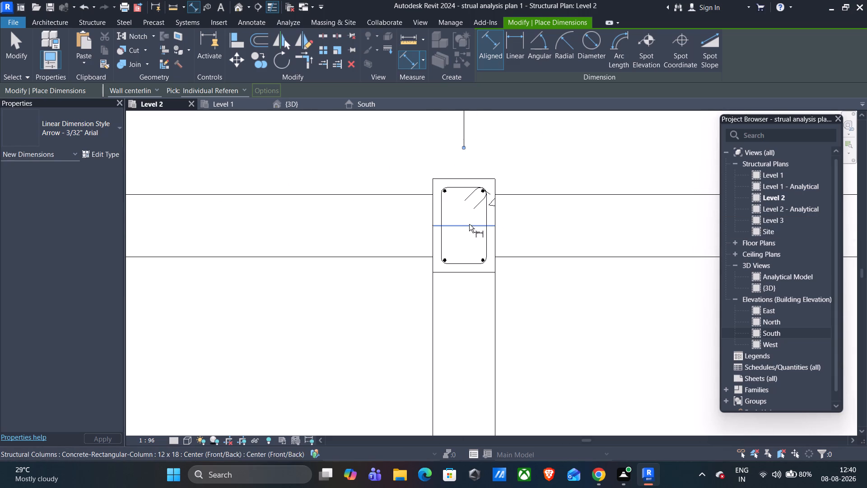
left_click(464, 224)
scroll(507, 225, "down", 16)
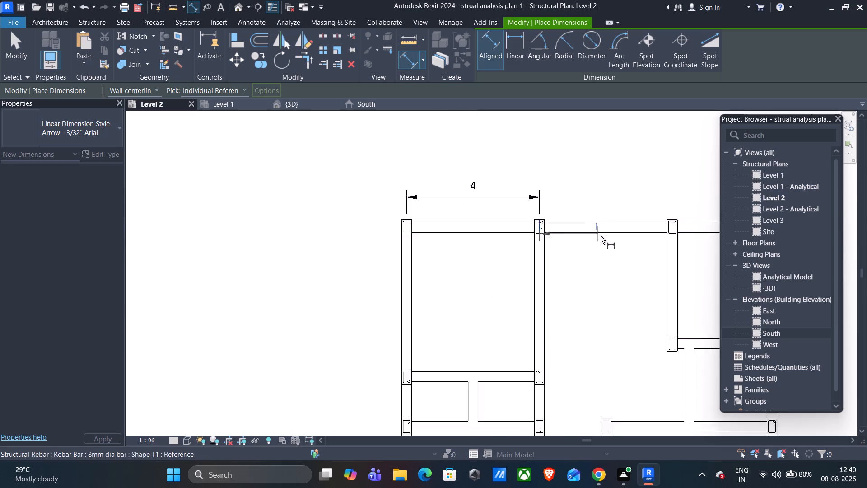
scroll(652, 231, "up", 14)
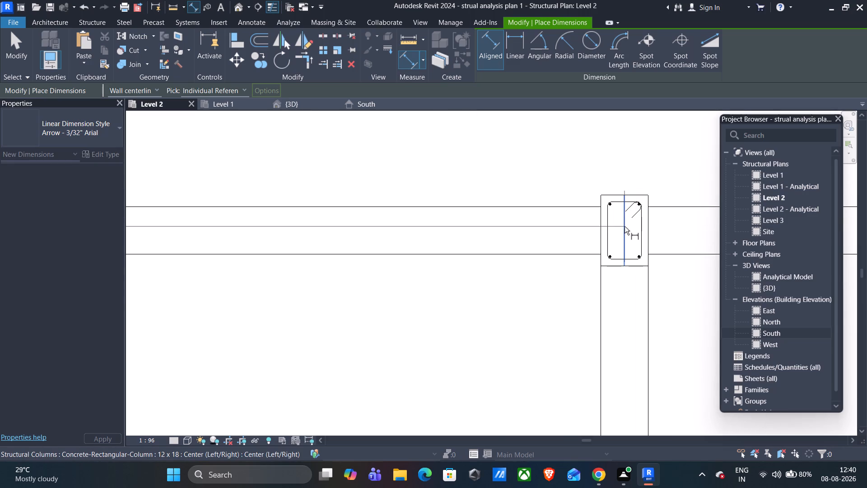
left_click(625, 226)
scroll(608, 180, "down", 7)
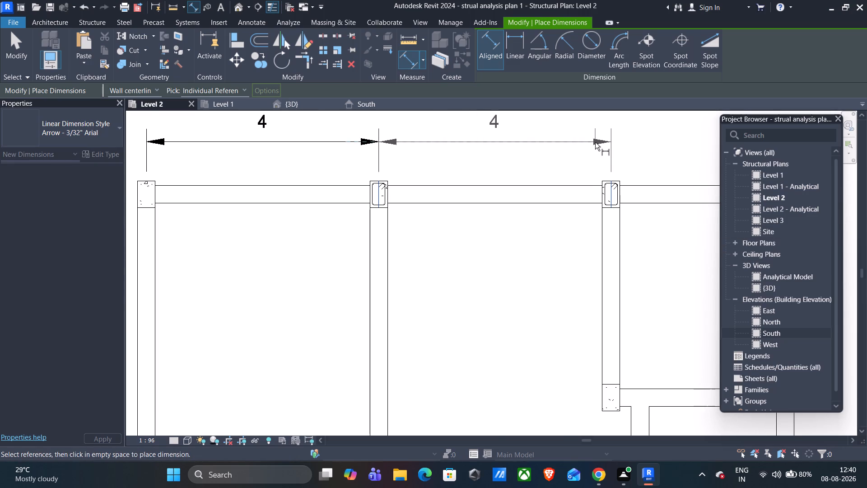
left_click(595, 142)
Dimension the last north bay from the third column's centre to the northeast corner column's centre, continuing the dimension row.
scroll(605, 161, "down", 4)
scroll(629, 201, "up", 8)
middle_click_drag(633, 205, 551, 312)
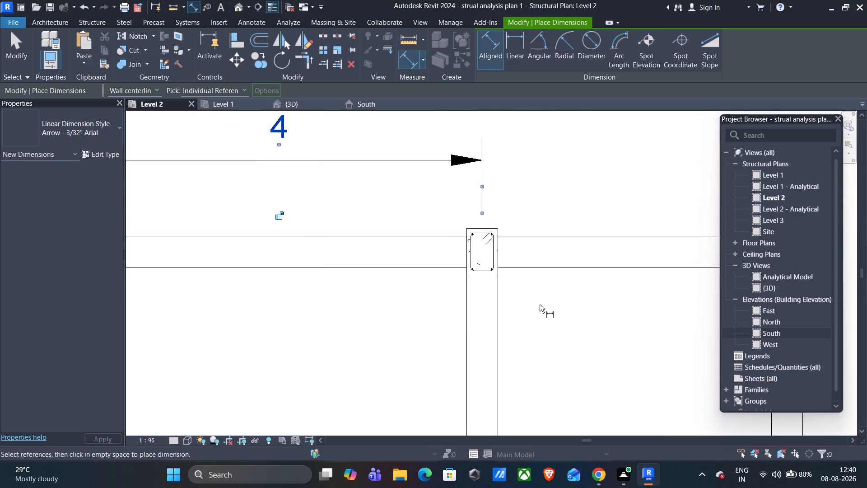
left_click(482, 252)
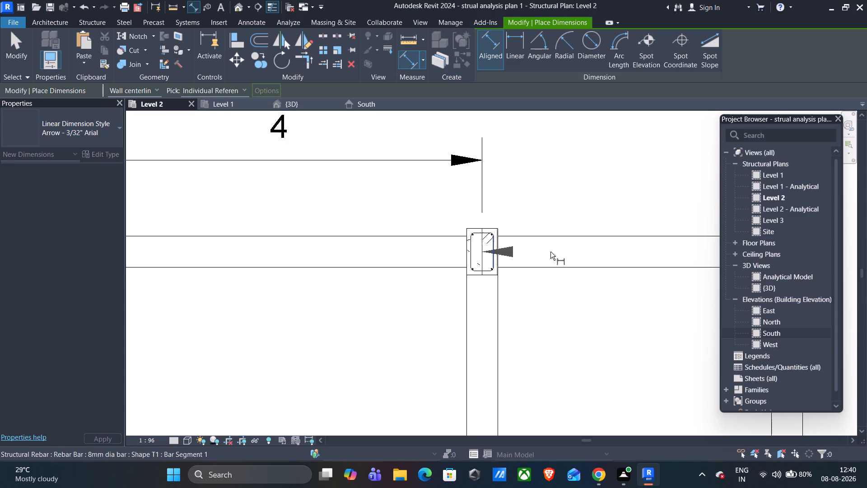
scroll(588, 247, "down", 8)
scroll(663, 247, "up", 3)
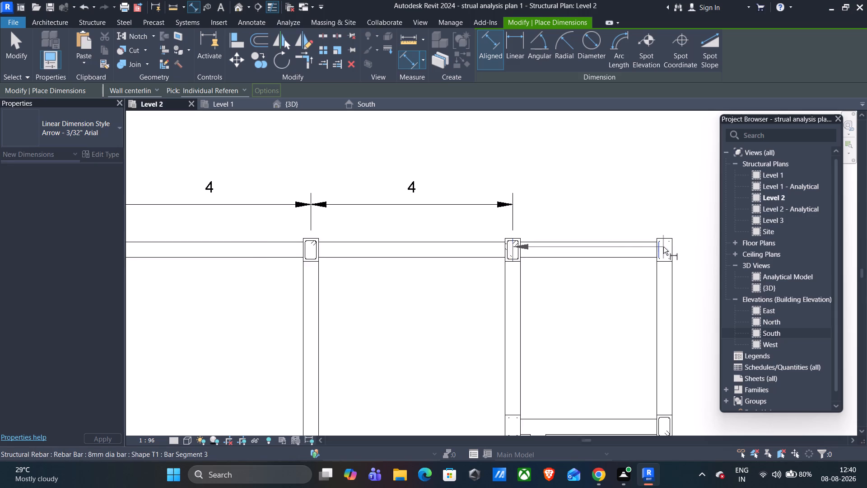
scroll(663, 247, "up", 8)
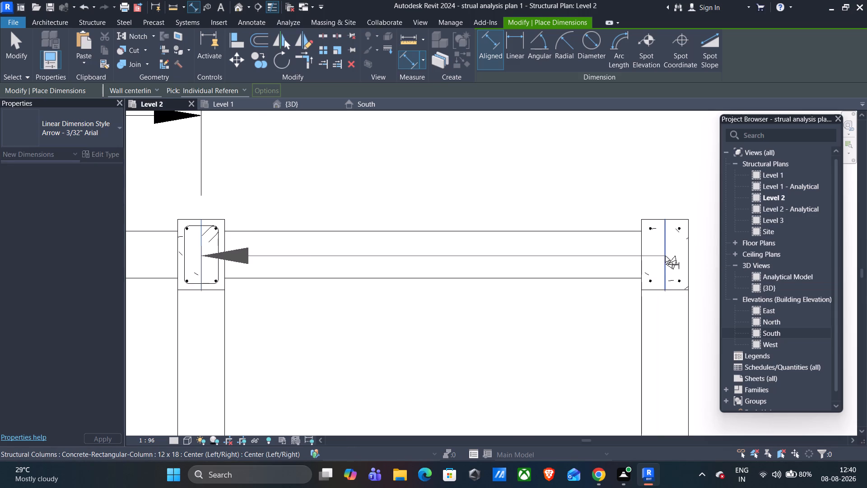
left_click(665, 256)
scroll(637, 168, "down", 2)
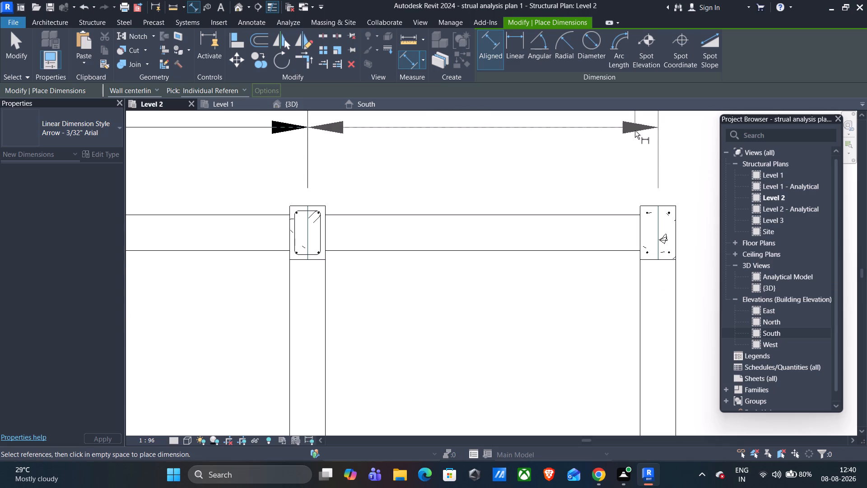
left_click(635, 131)
Dimension the northernmost bay of the east side between the corner column's centre and the next column's centre, placed outside the frame.
scroll(675, 237, "down", 10)
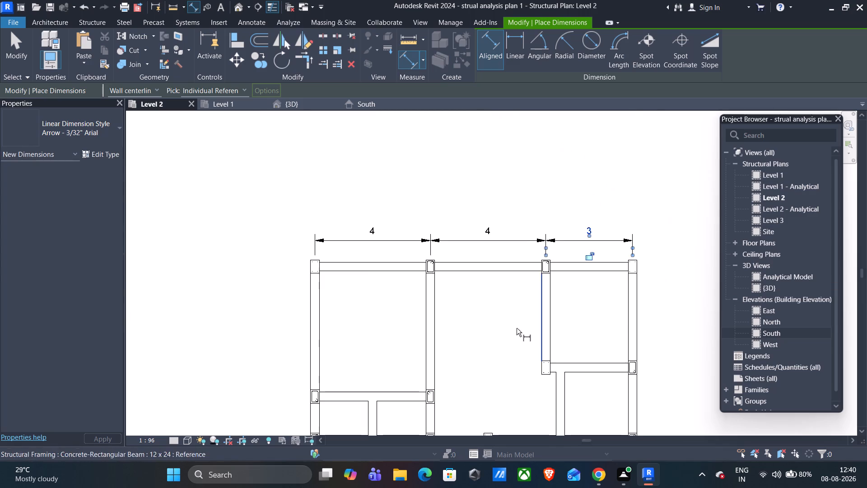
scroll(512, 328, "down", 1)
middle_click_drag(512, 328, 466, 241)
scroll(579, 198, "up", 9)
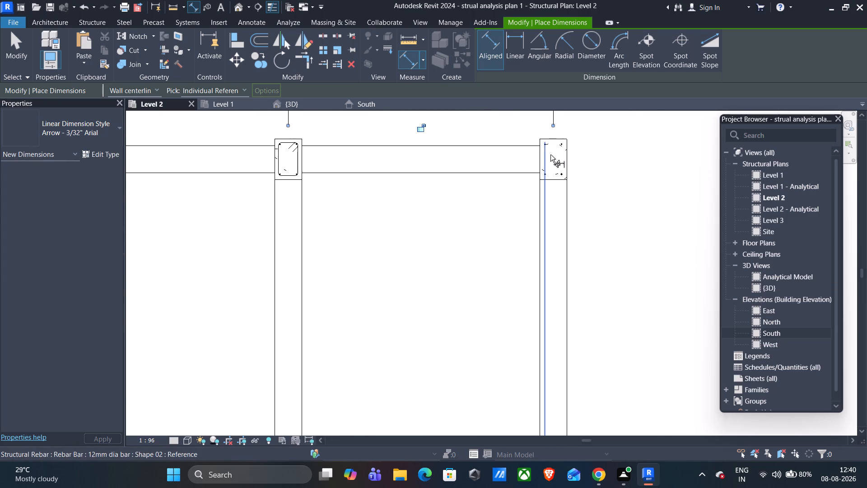
scroll(554, 155, "up", 6)
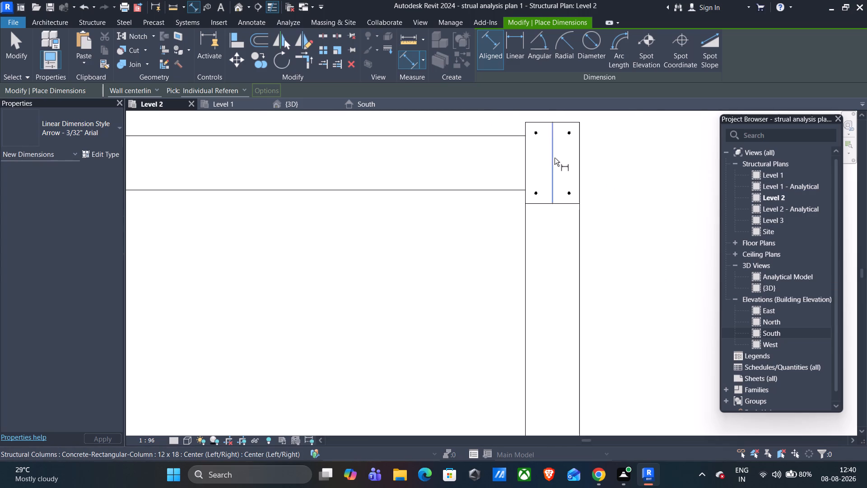
scroll(555, 158, "up", 3)
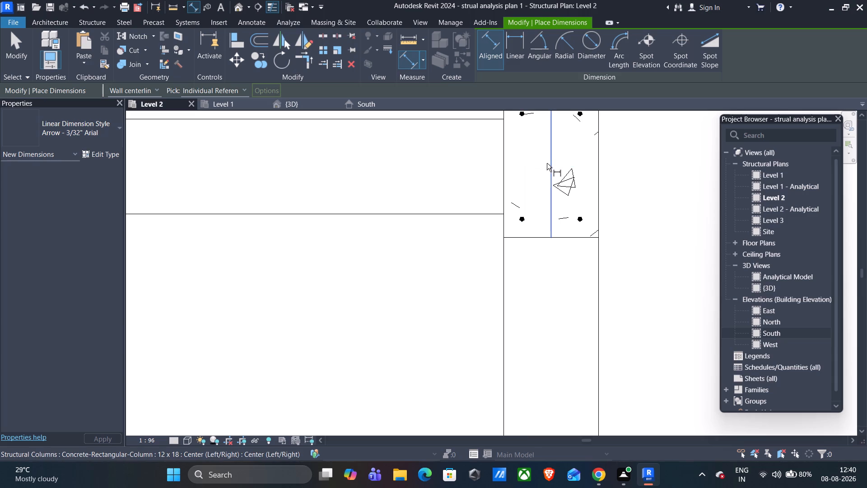
left_click(563, 165)
scroll(566, 190, "down", 13)
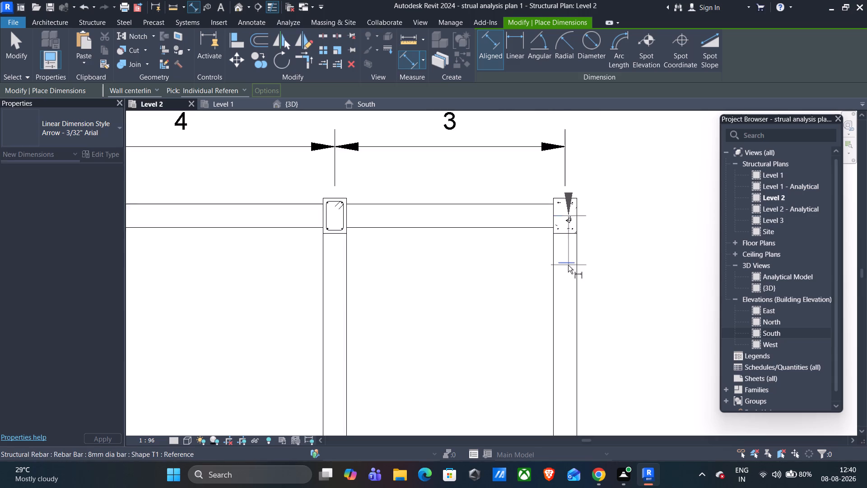
scroll(568, 265, "down", 3)
middle_click_drag(564, 306, 570, 259)
scroll(569, 325, "up", 11)
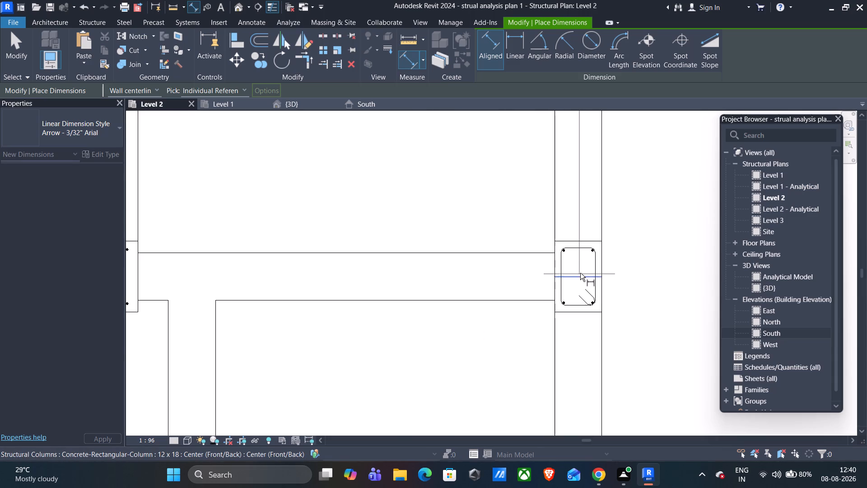
left_click(580, 277)
scroll(662, 277, "down", 7)
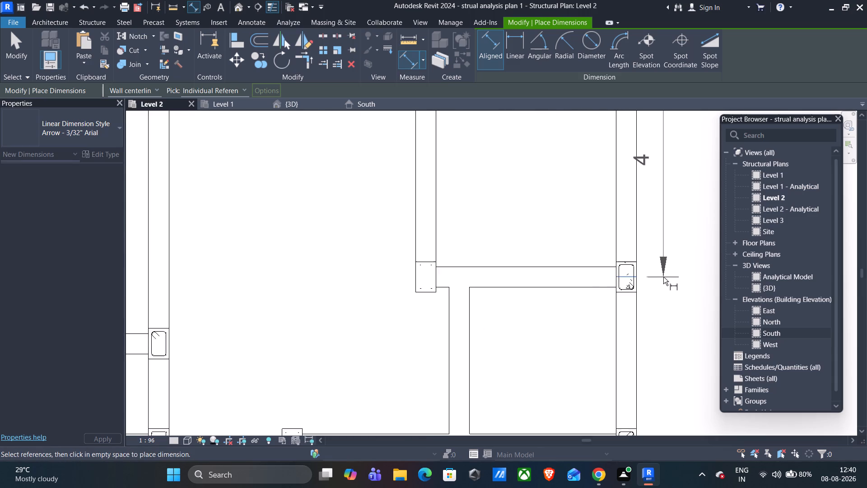
scroll(682, 282, "down", 4)
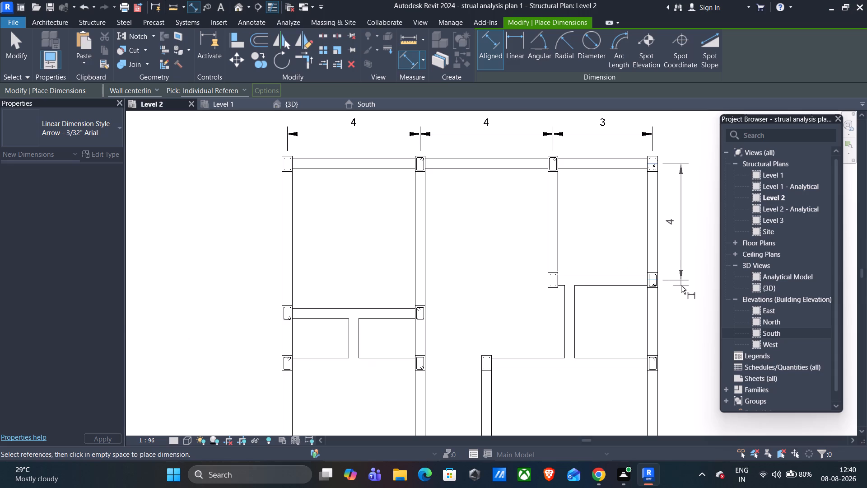
left_click(681, 286)
Dimension the middle bay of the east side between the second and third column centres, in line with the dimension above it.
scroll(659, 303, "up", 2)
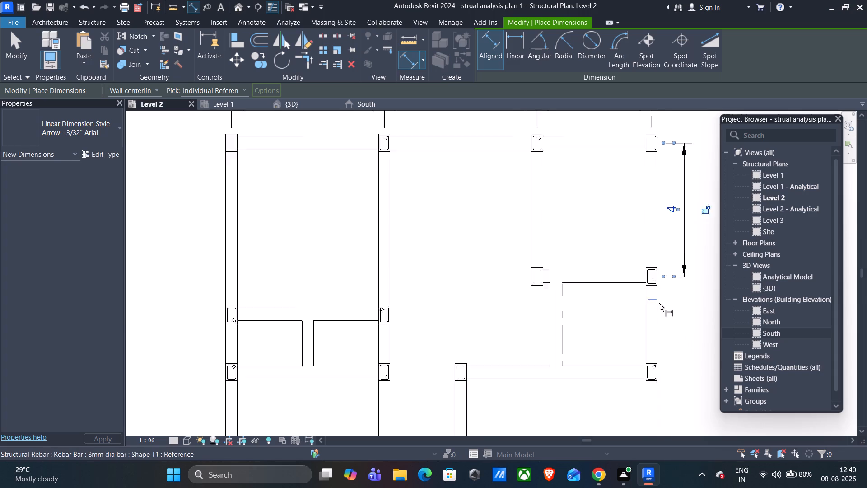
scroll(659, 303, "up", 8)
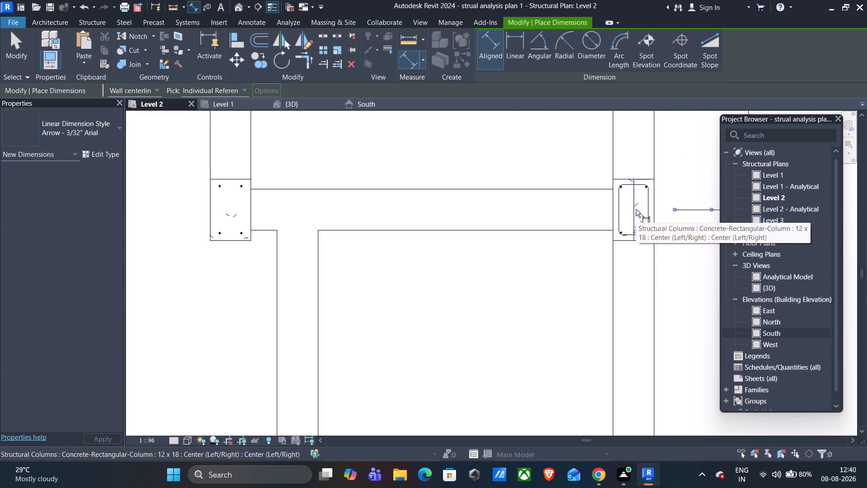
left_click(640, 209)
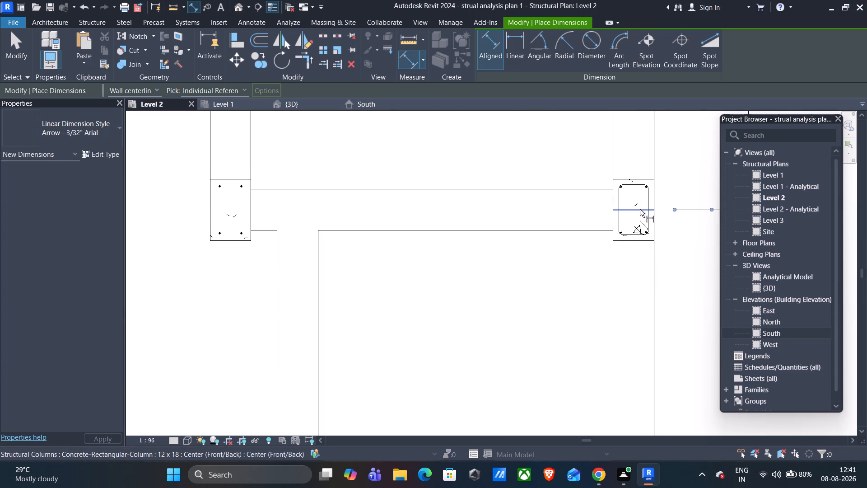
scroll(634, 251, "down", 8)
scroll(642, 374, "up", 18)
left_click(640, 371)
scroll(640, 371, "down", 12)
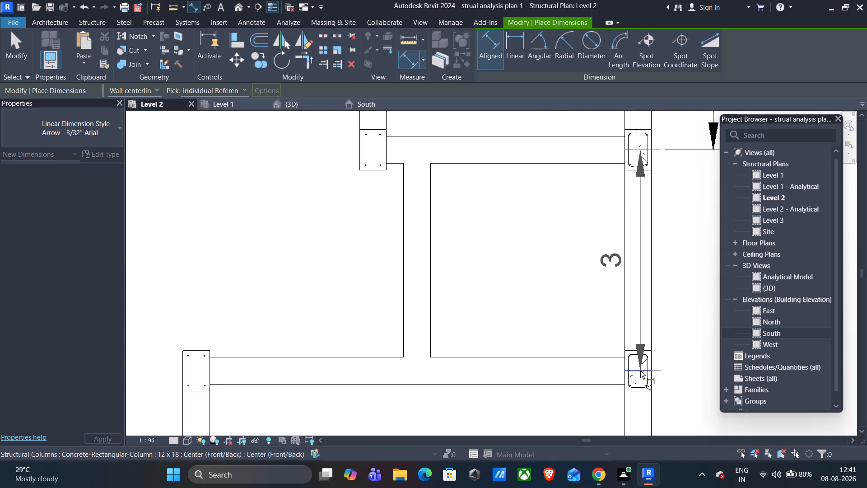
left_click(711, 348)
Dimension the southernmost bay of the east side from the third column's centre to the southeast corner column's centre, in line with the dimensions above.
scroll(701, 355, "down", 5)
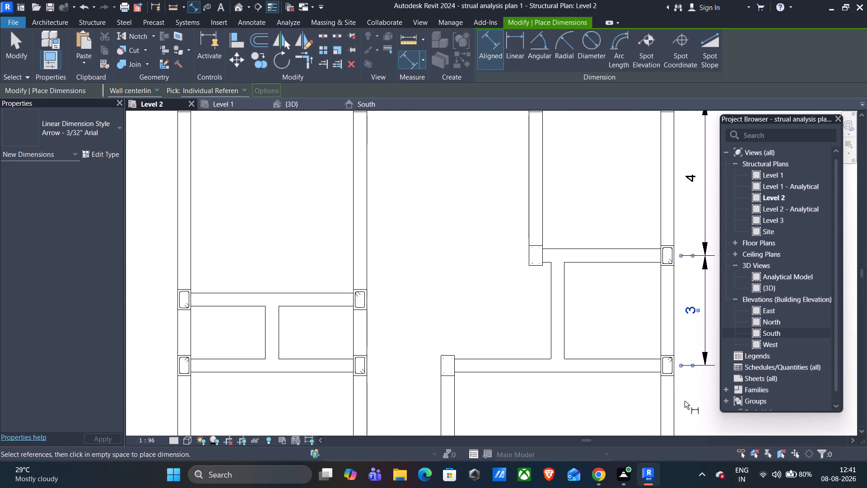
middle_click_drag(685, 401, 601, 250)
scroll(583, 211, "up", 8)
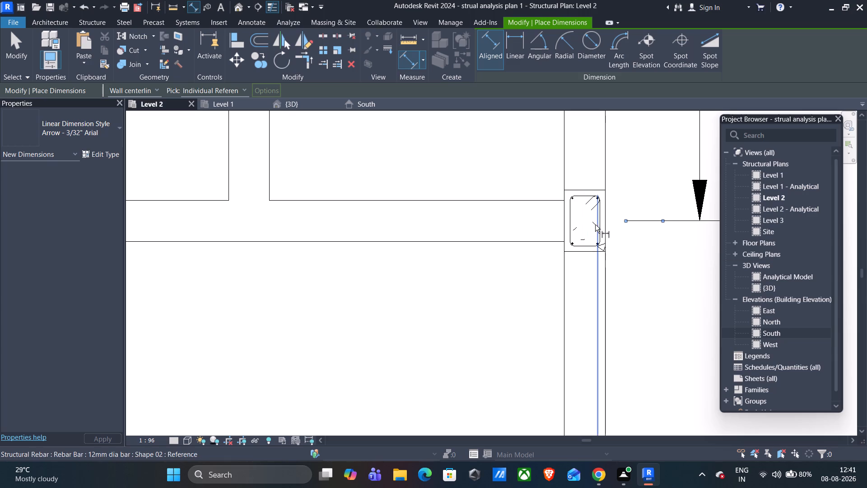
left_click(578, 221)
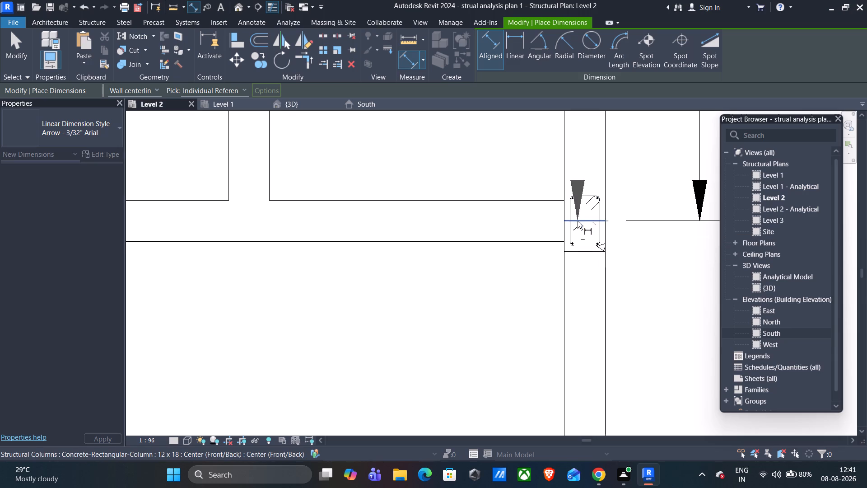
scroll(606, 267, "down", 5)
scroll(595, 364, "down", 4)
middle_click_drag(595, 372, 585, 296)
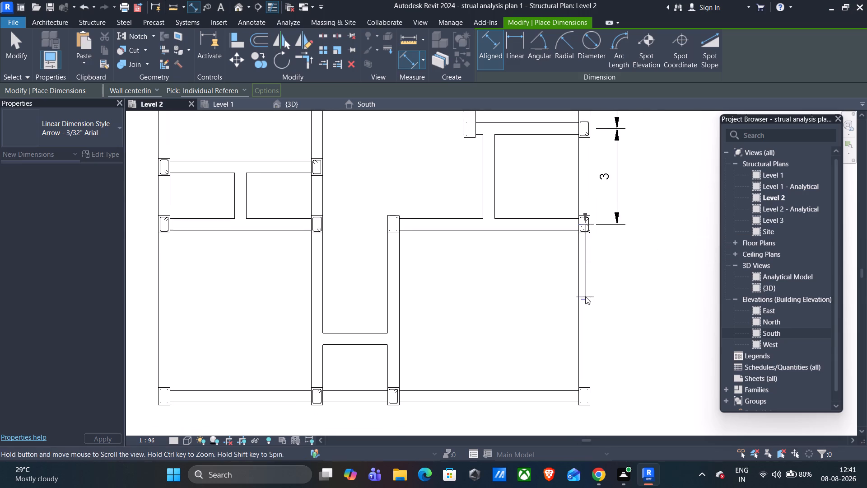
scroll(584, 391, "up", 12)
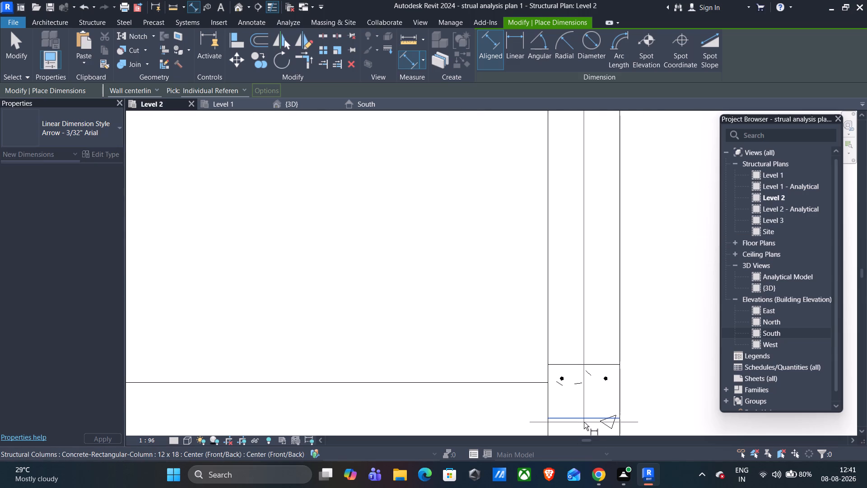
left_click(585, 418)
scroll(587, 417, "down", 6)
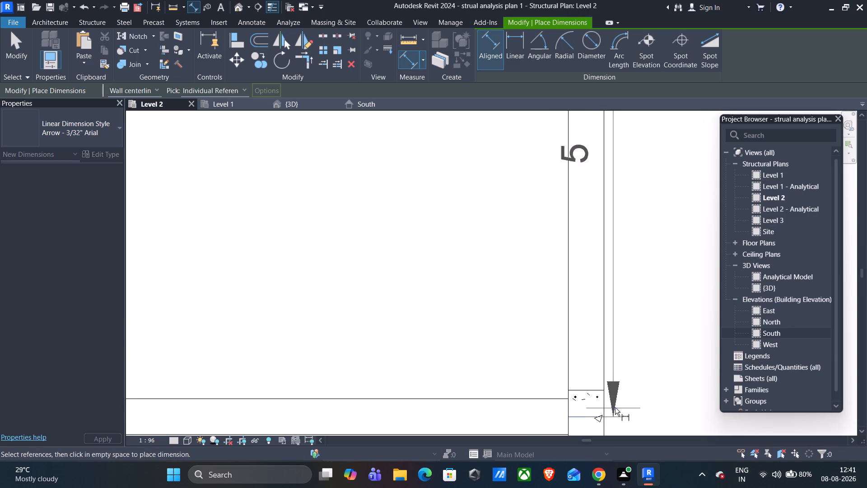
scroll(615, 408, "down", 4)
left_click(653, 396)
Dimension the easternmost bay of the south side between the southeast corner column's centre and the next column's centre, placed outside the frame.
scroll(653, 396, "down", 5)
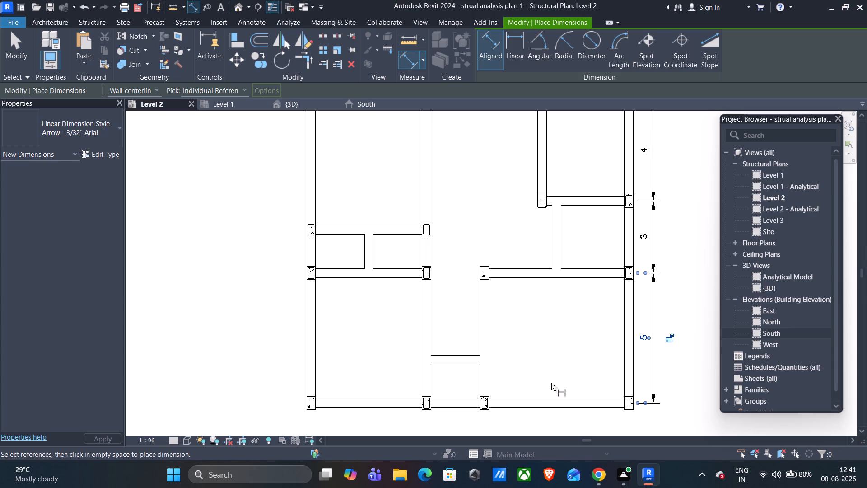
middle_click_drag(629, 418, 624, 366)
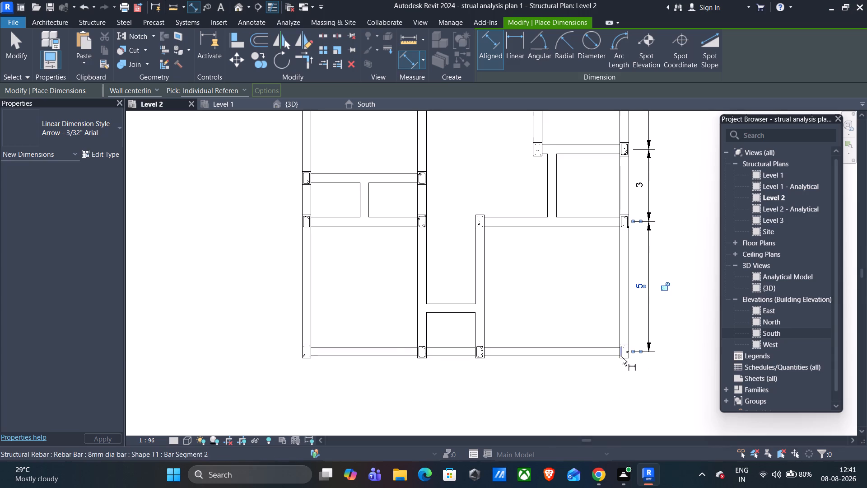
scroll(623, 351, "up", 10)
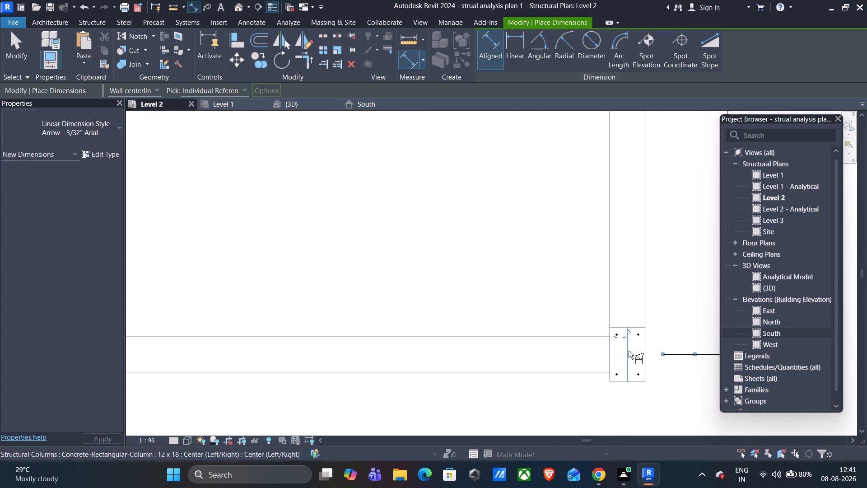
left_click(628, 356)
scroll(593, 366, "down", 9)
scroll(391, 375, "up", 3)
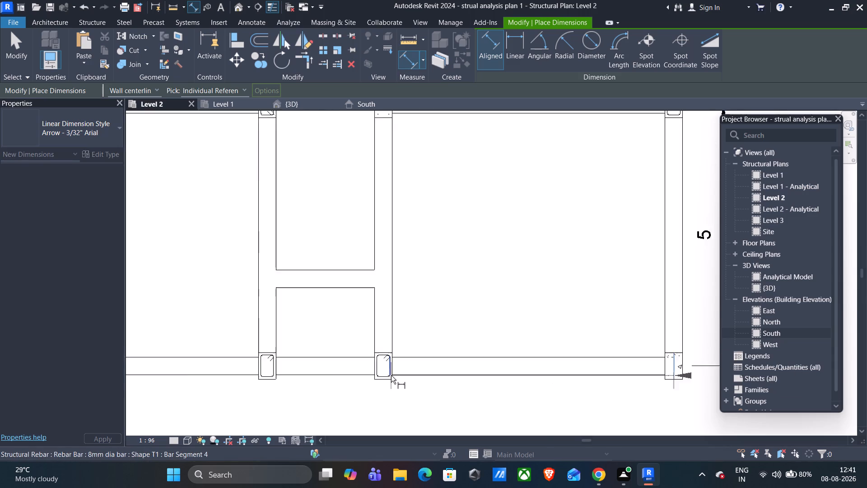
scroll(391, 375, "up", 10)
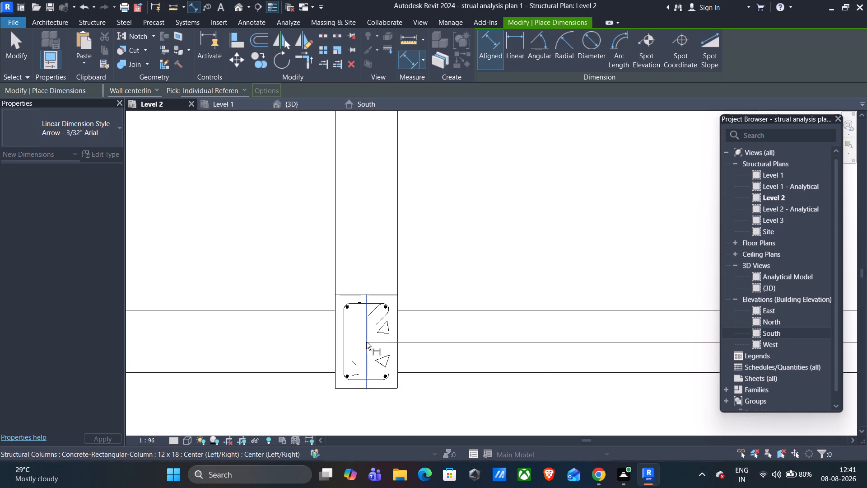
left_click(366, 342)
scroll(371, 397, "down", 3)
middle_click_drag(368, 406, 374, 333)
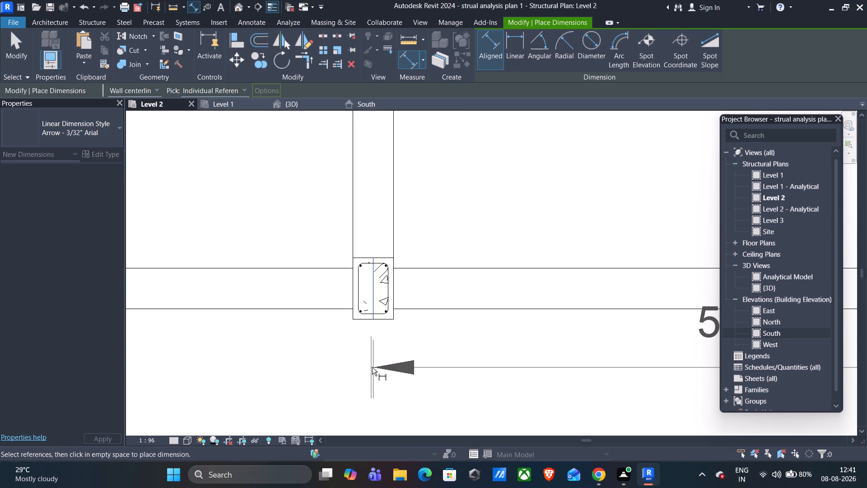
scroll(373, 378, "down", 5)
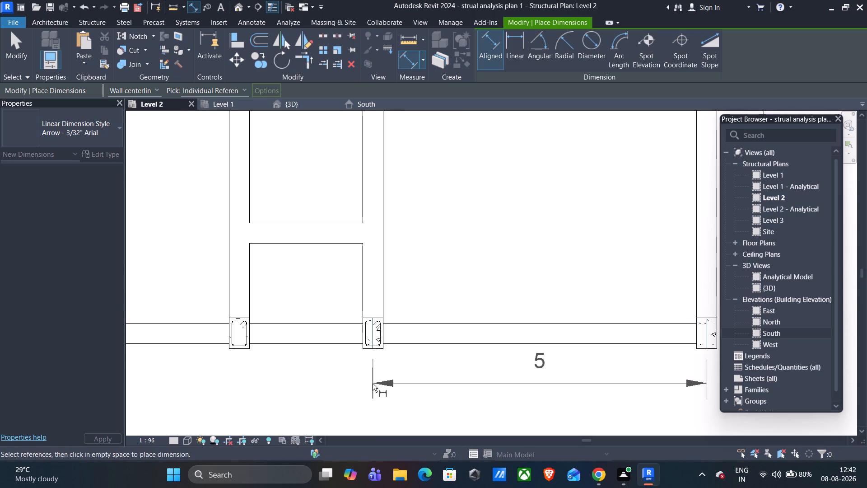
left_click(373, 387)
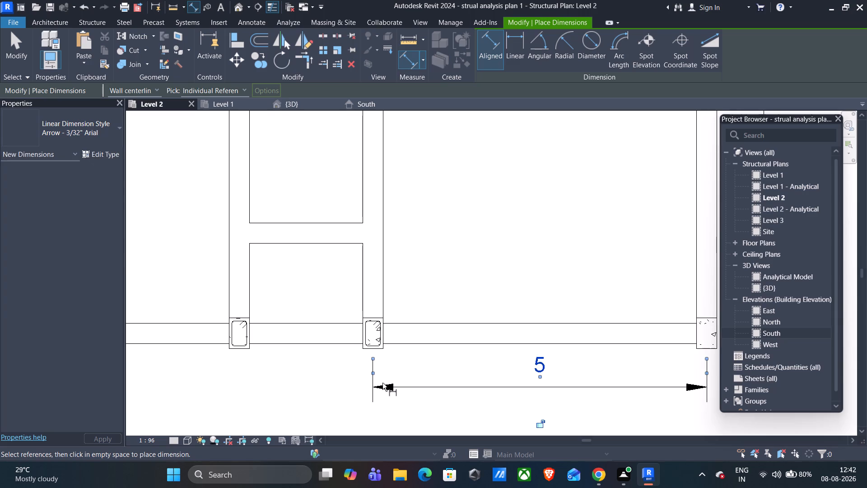
Dimension the narrow middle bay of the south side between its two inner column centres, in line with the adjacent dimension.
scroll(308, 367, "down", 4)
scroll(295, 363, "up", 4)
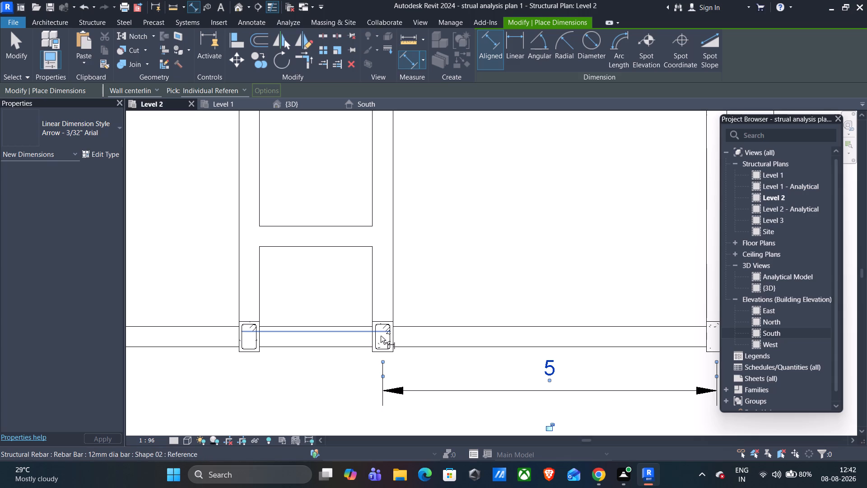
scroll(385, 335, "up", 12)
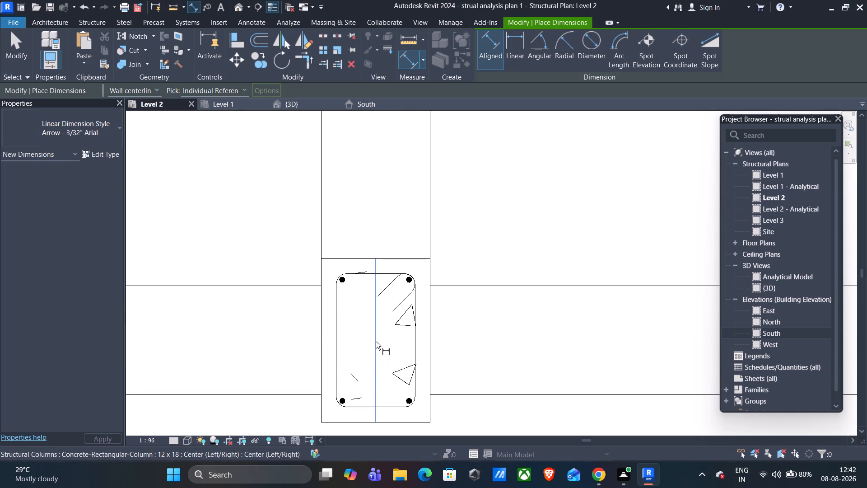
left_click(375, 342)
scroll(373, 343, "down", 14)
scroll(231, 347, "up", 5)
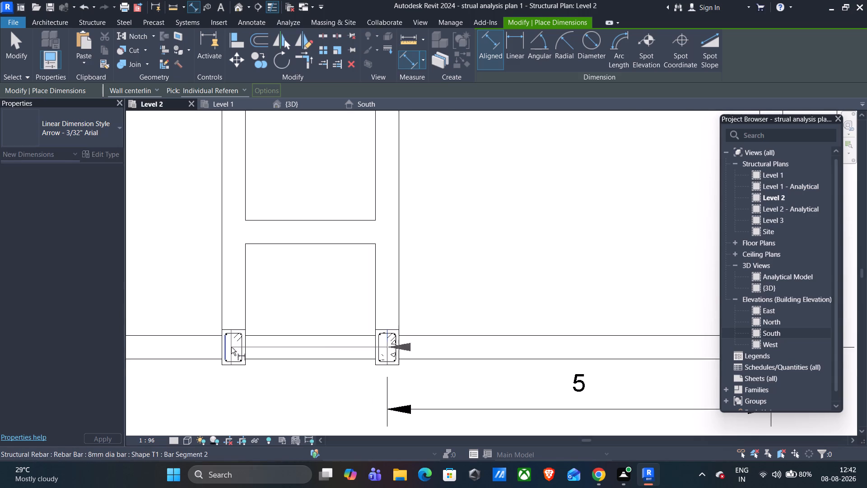
scroll(231, 347, "up", 9)
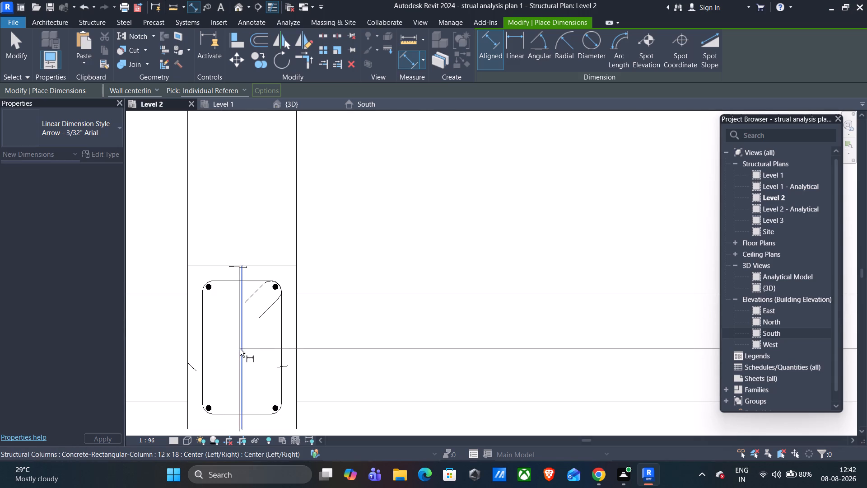
left_click(242, 349)
scroll(241, 350, "down", 9)
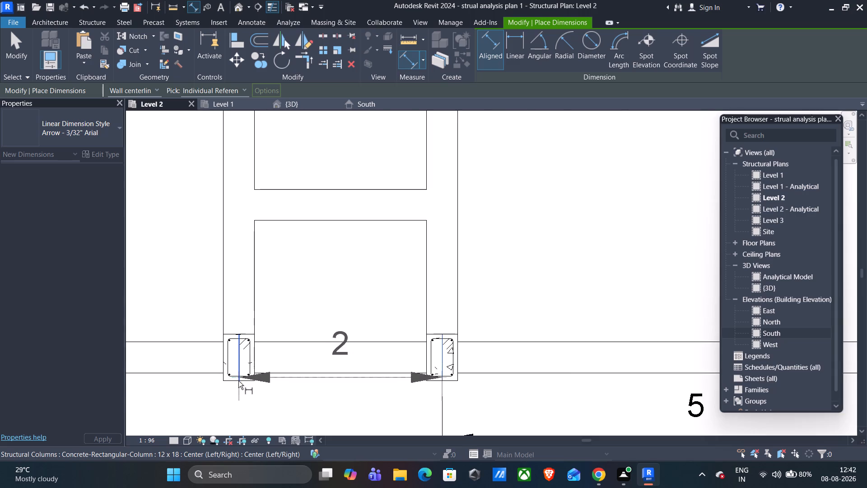
scroll(238, 383, "down", 3)
middle_click_drag(253, 363, 254, 338)
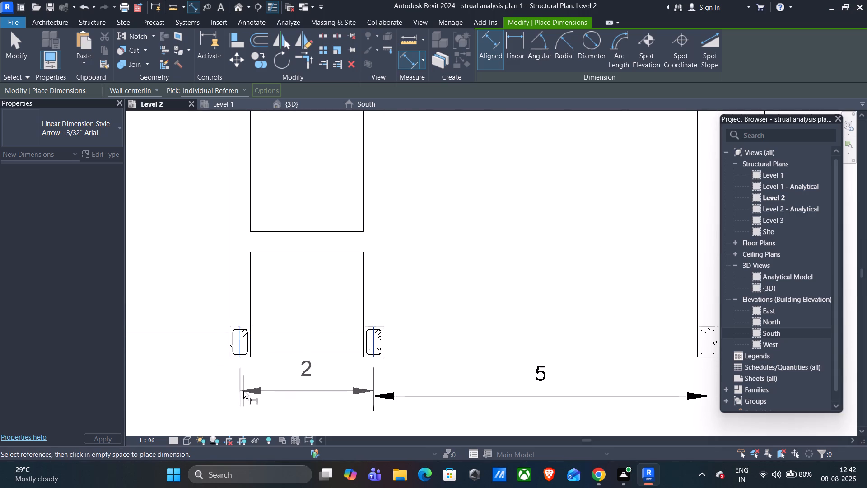
left_click(243, 394)
Dimension the westernmost bay of the south side from the inner column's centre to the southwest corner column's centre, continuing the dimension row.
scroll(243, 394, "down", 7)
middle_click_drag(214, 390, 359, 371)
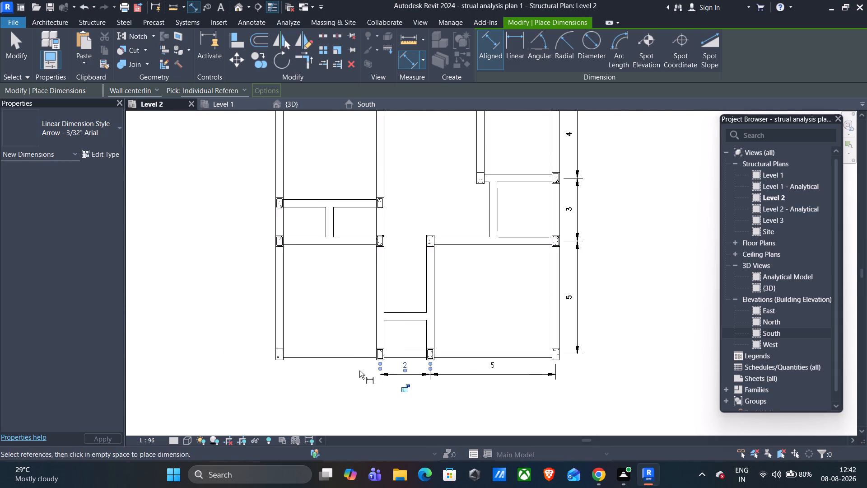
scroll(359, 371, "up", 11)
left_click(455, 292)
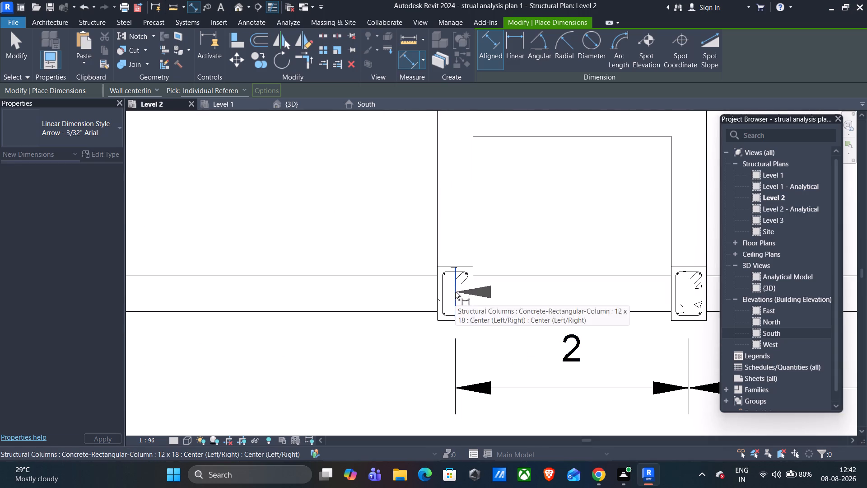
scroll(410, 307, "down", 8)
scroll(216, 309, "up", 16)
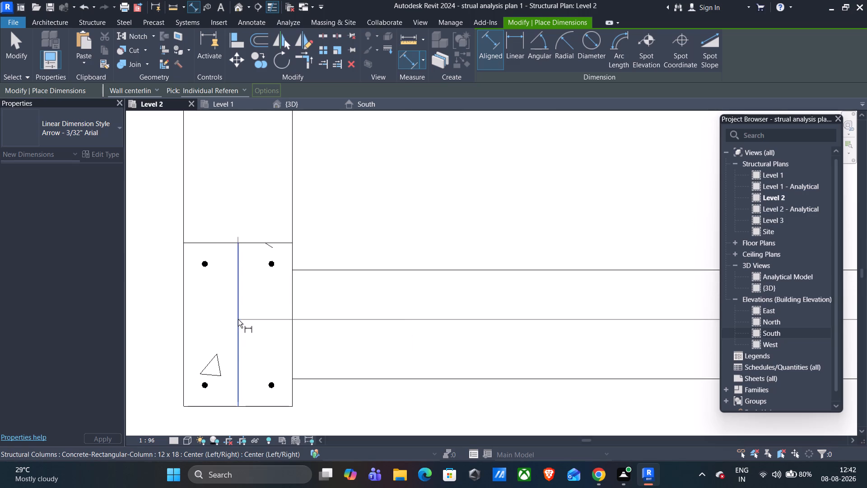
left_click(238, 319)
scroll(236, 339, "down", 8)
scroll(252, 385, "down", 2)
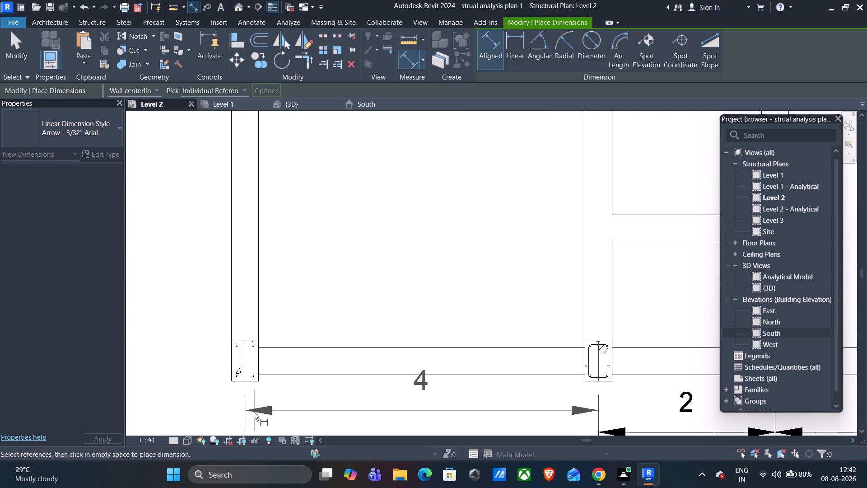
left_click(250, 431)
Dimension the southernmost bay of the west side between the southwest corner column's centre and the next column's centre, placed outside the frame.
scroll(248, 428, "down", 5)
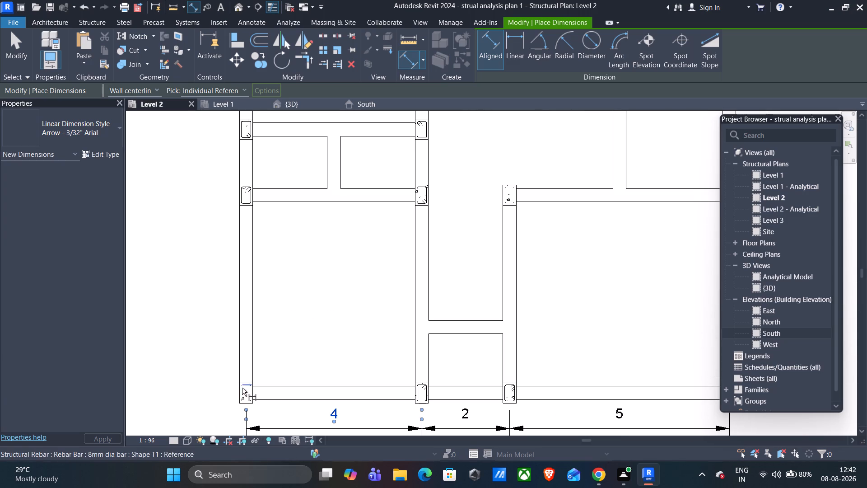
left_click(245, 394)
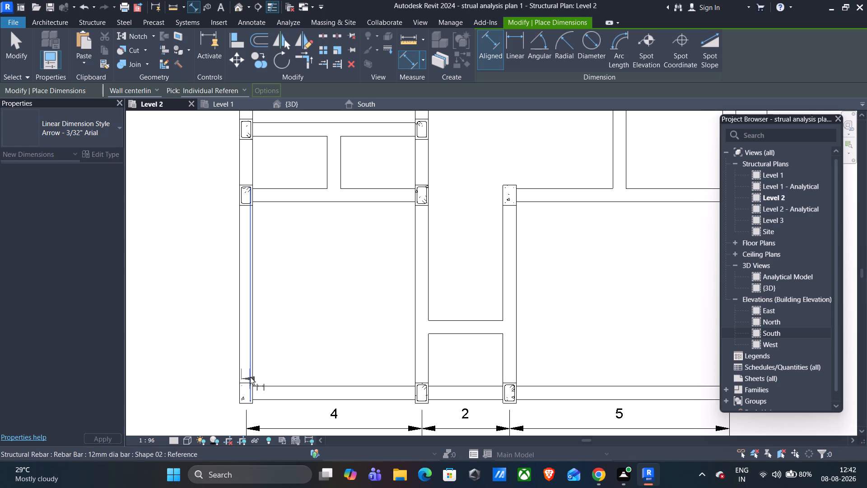
key("Escape")
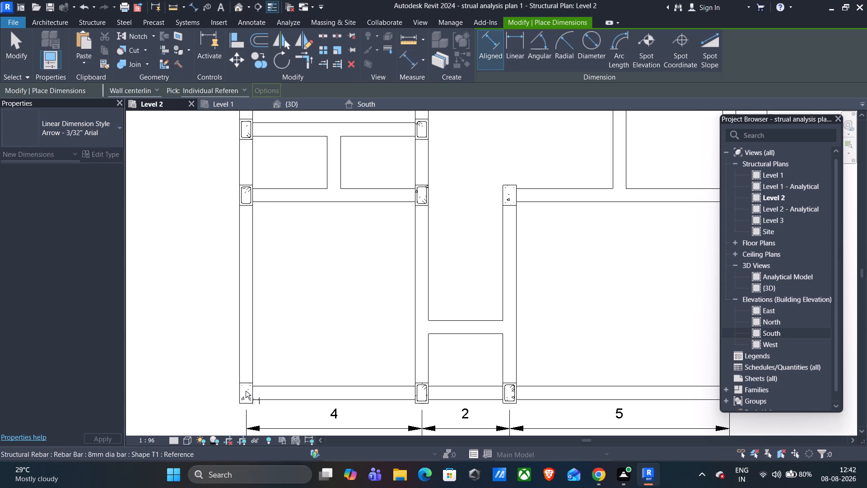
scroll(246, 394, "up", 10)
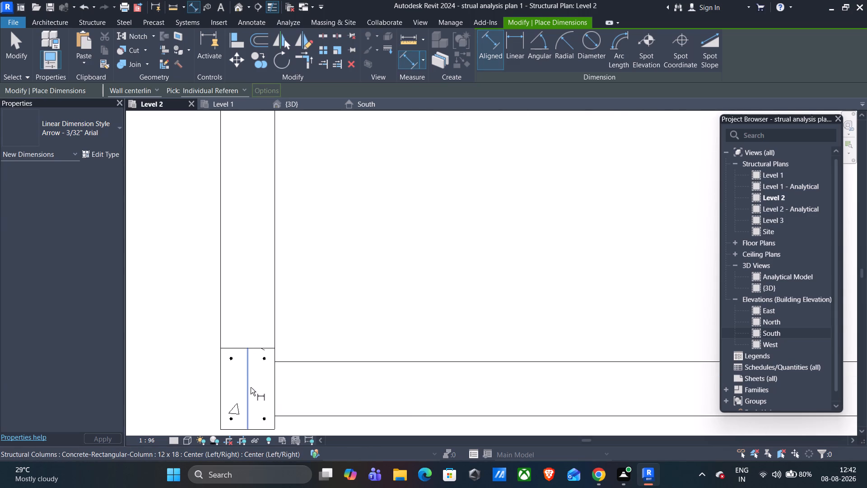
left_click(255, 389)
scroll(253, 371, "down", 5)
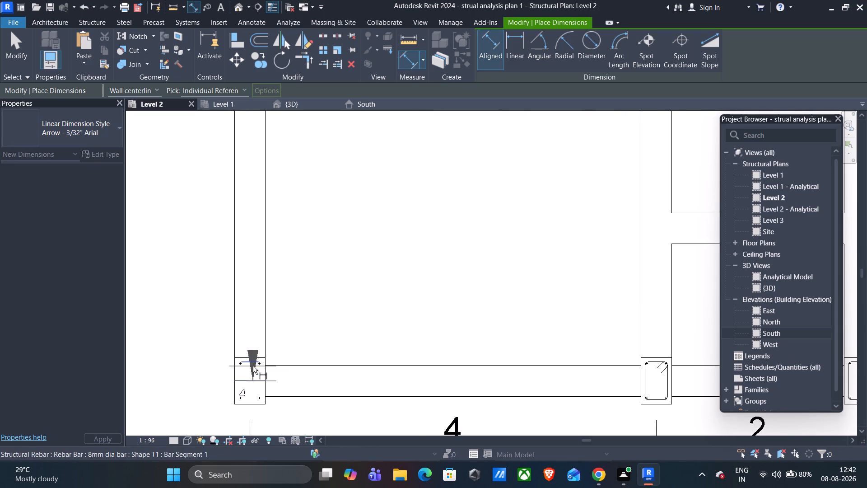
scroll(253, 366, "down", 5)
scroll(252, 327, "down", 4)
scroll(255, 235, "up", 10)
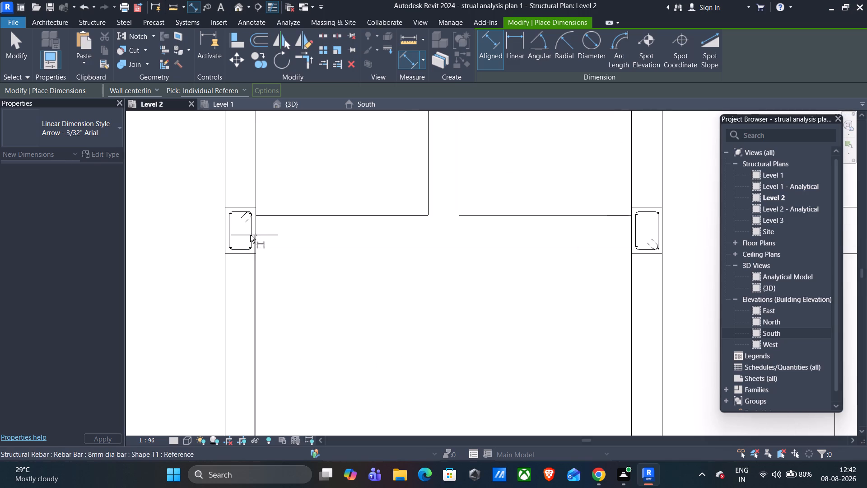
left_click(238, 230)
scroll(172, 234, "down", 1)
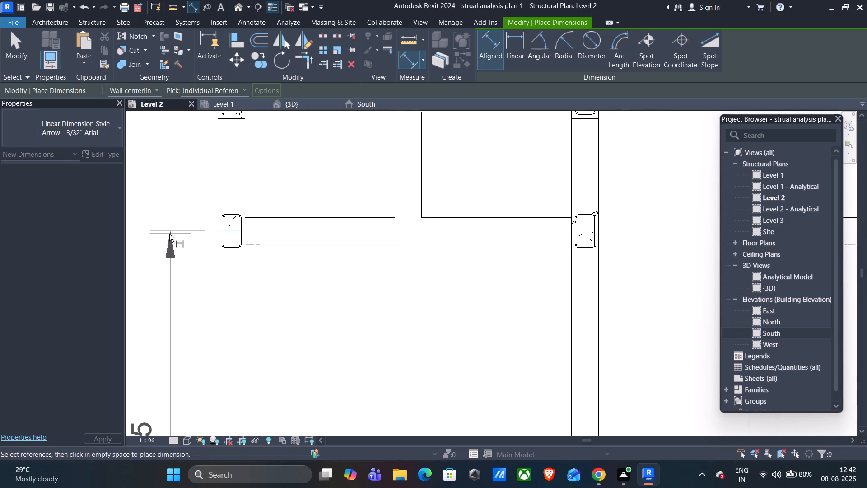
left_click(168, 235)
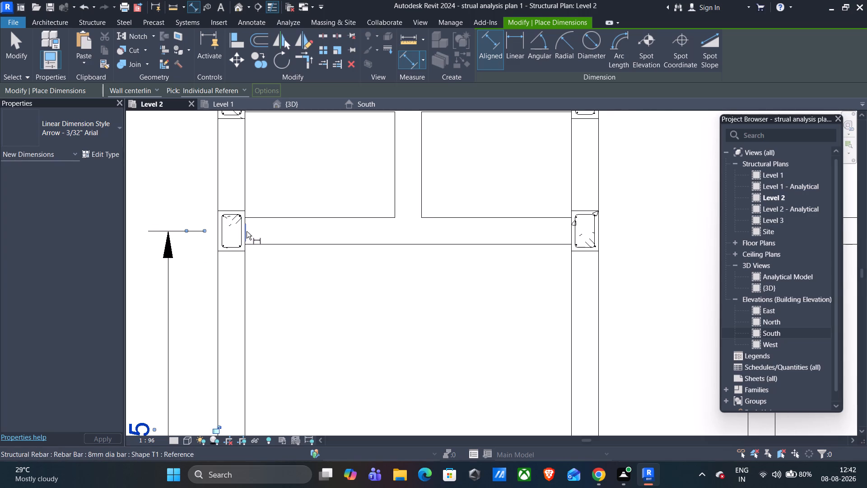
Dimension the narrow middle bay of the west side between its two column centres, in line with the southern bay's dimension.
left_click(252, 230)
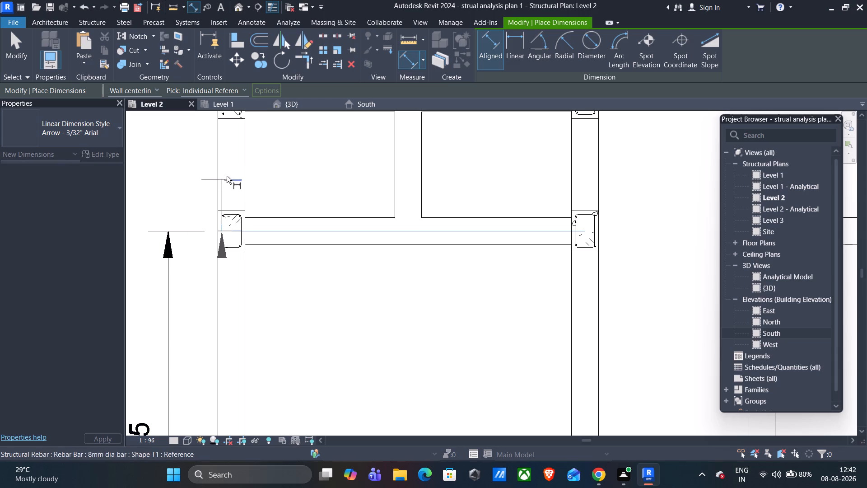
middle_click_drag(230, 136, 224, 227)
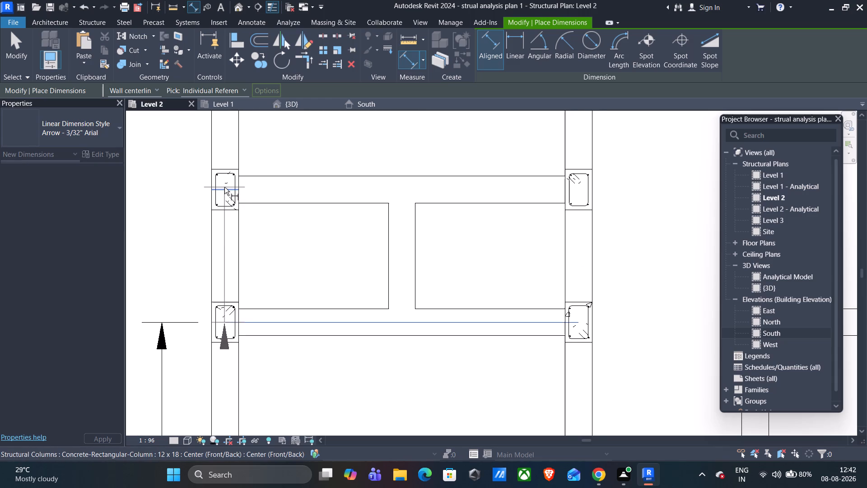
left_click(224, 192)
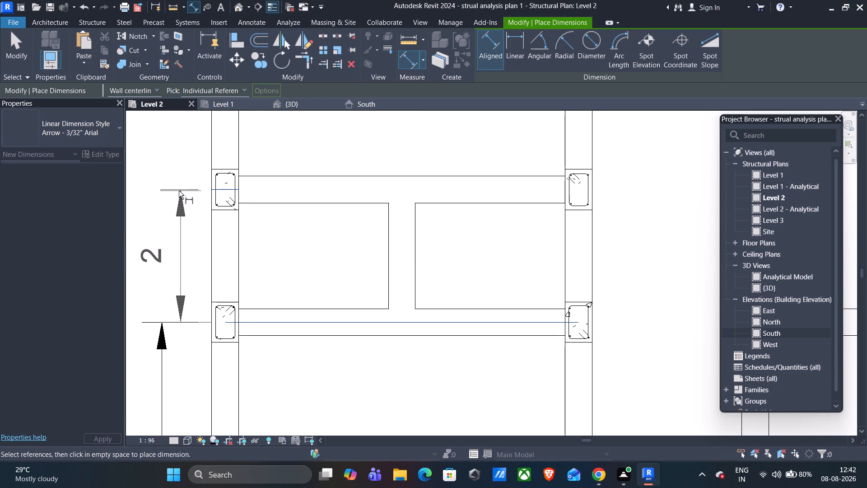
left_click(163, 189)
Dimension the northernmost bay of the west side from the inner column's centre to the north edge beam's centreline, continuing the dimension row.
scroll(163, 189, "down", 7)
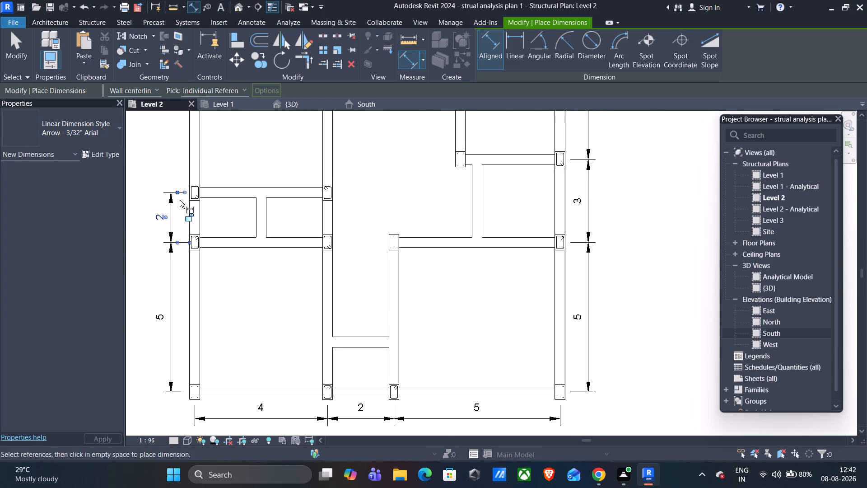
middle_click_drag(180, 201, 186, 319)
scroll(182, 313, "up", 11)
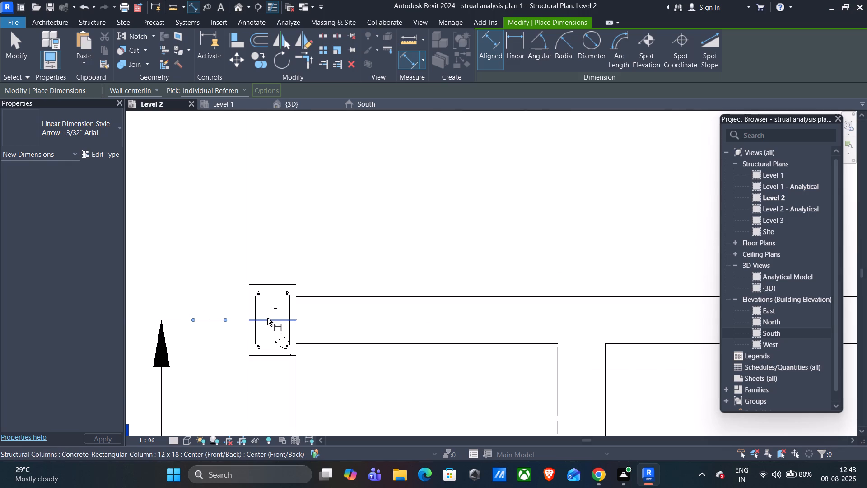
left_click(267, 318)
middle_click_drag(261, 206, 256, 358)
scroll(256, 358, "down", 6)
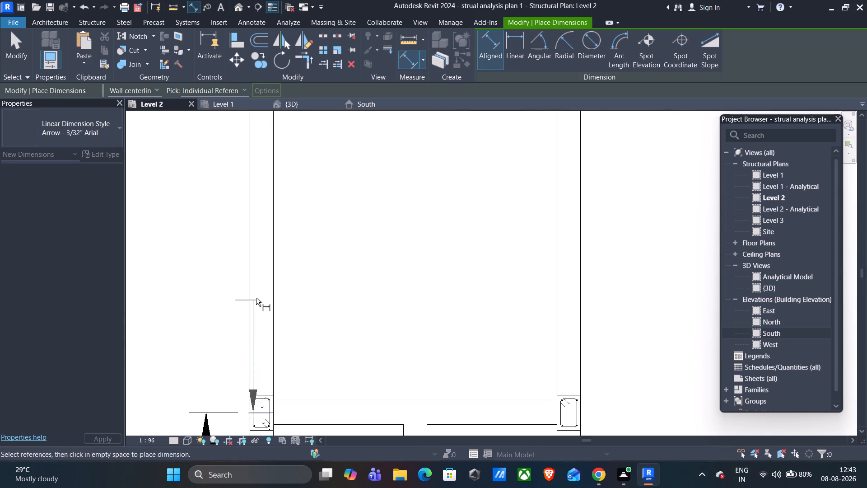
scroll(256, 298, "down", 7)
scroll(273, 215, "up", 5)
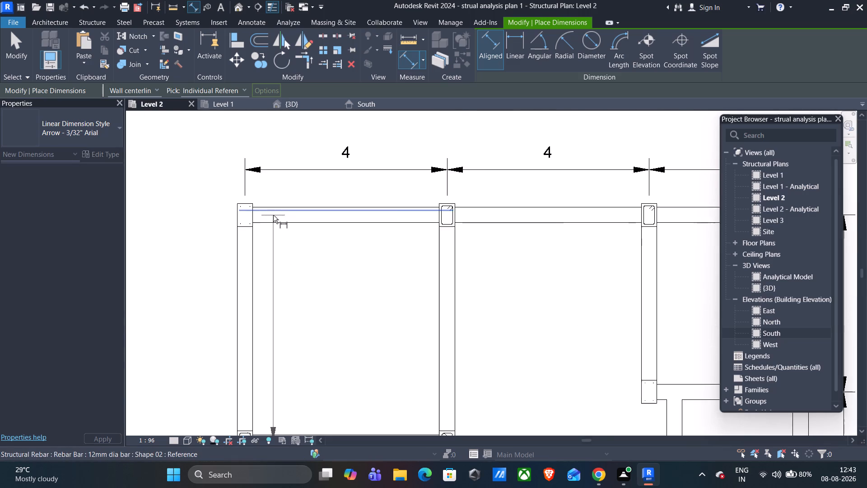
scroll(273, 215, "up", 10)
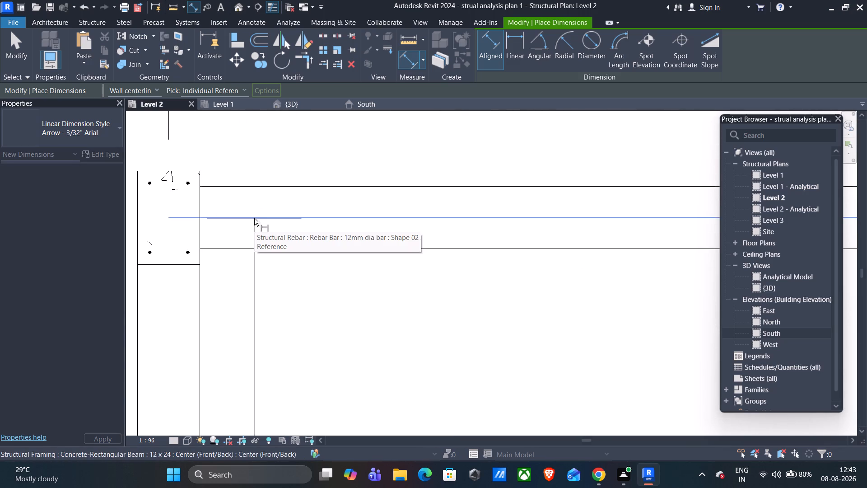
left_click(256, 218)
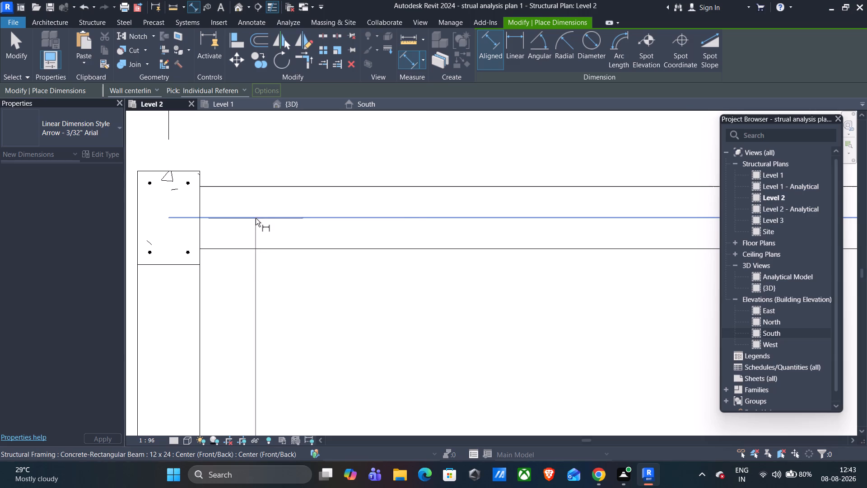
scroll(143, 227, "down", 8)
middle_click_drag(133, 234, 321, 236)
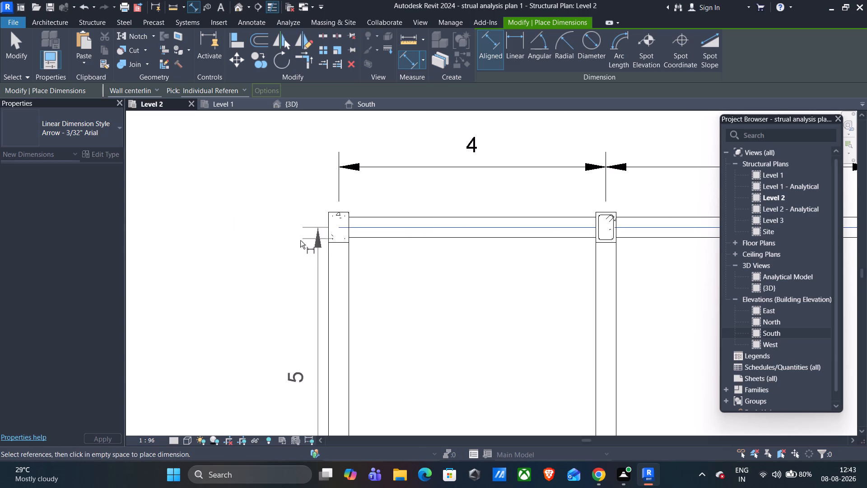
scroll(266, 246, "down", 6)
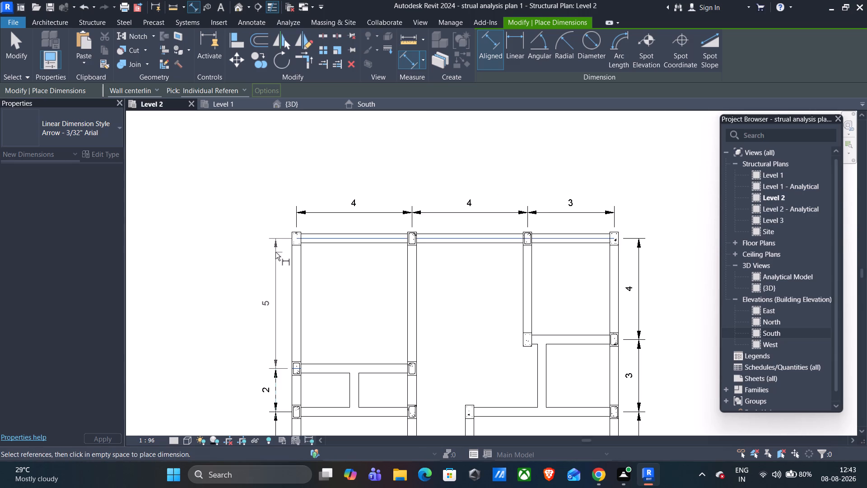
left_click(275, 252)
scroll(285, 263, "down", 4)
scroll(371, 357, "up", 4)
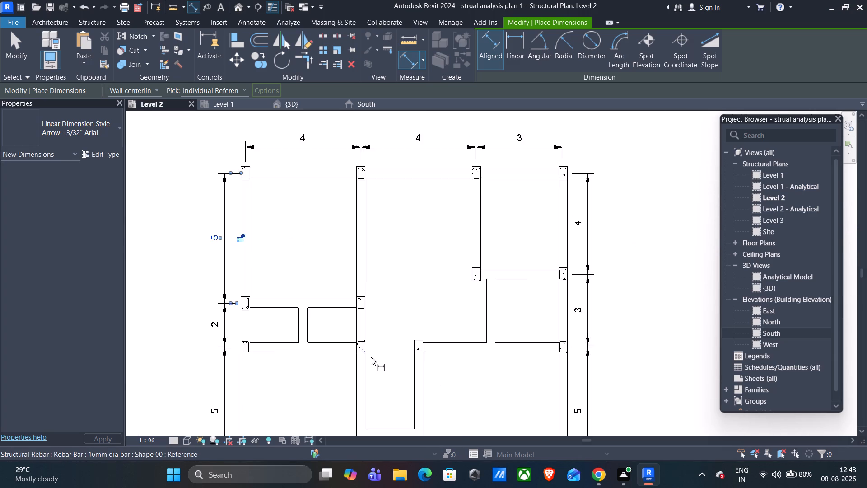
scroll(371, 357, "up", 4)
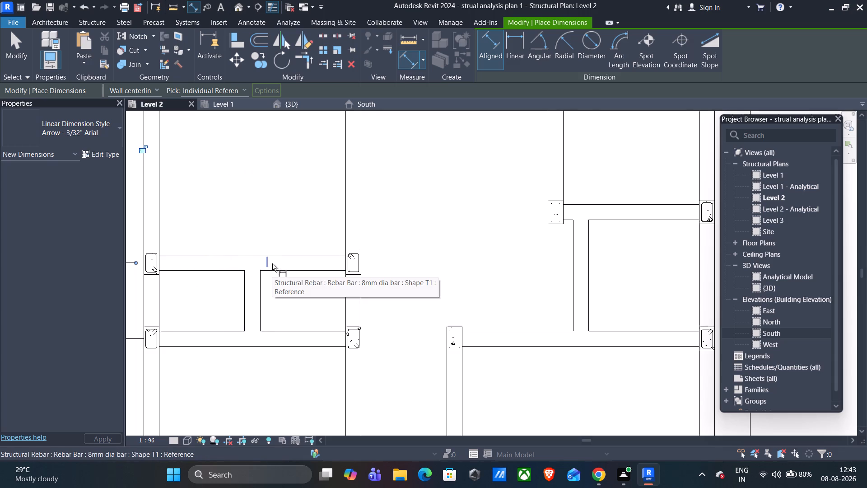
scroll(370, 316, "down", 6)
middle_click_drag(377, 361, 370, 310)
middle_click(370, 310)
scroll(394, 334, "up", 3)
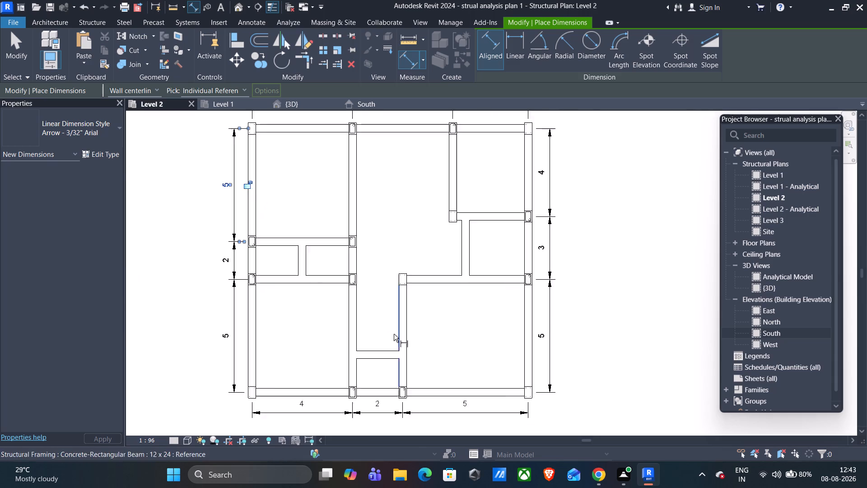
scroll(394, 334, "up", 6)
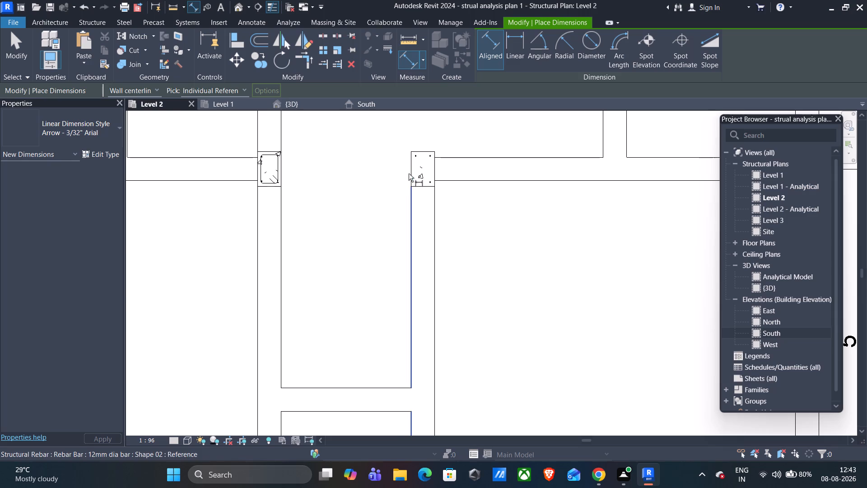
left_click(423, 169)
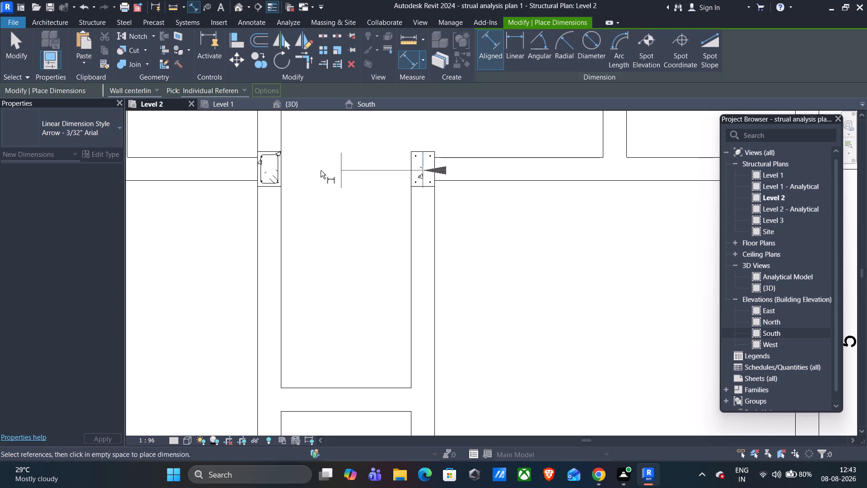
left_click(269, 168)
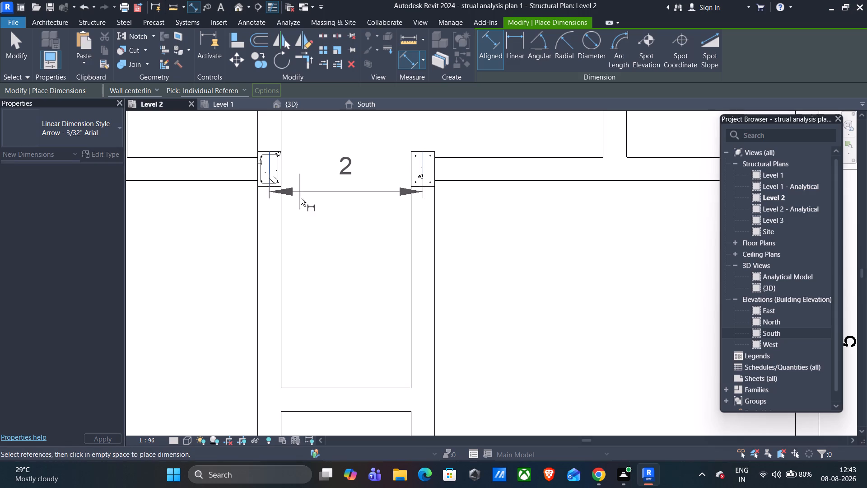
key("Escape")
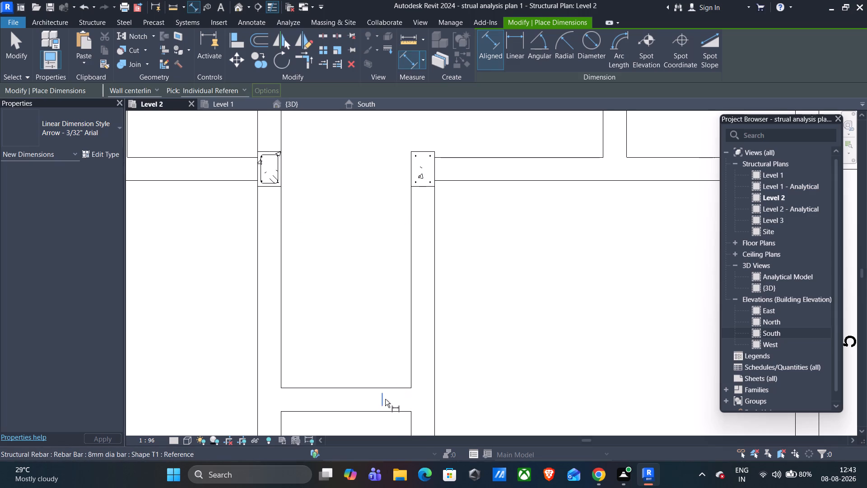
Dimension from the short southern cross beam's centreline to the centreline of the interior east–west beam, placed inside the narrow middle bay.
left_click(344, 399)
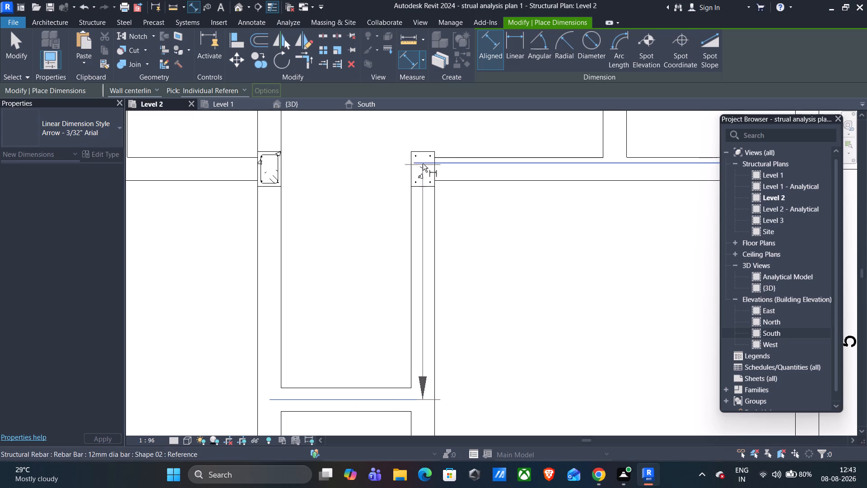
left_click(487, 169)
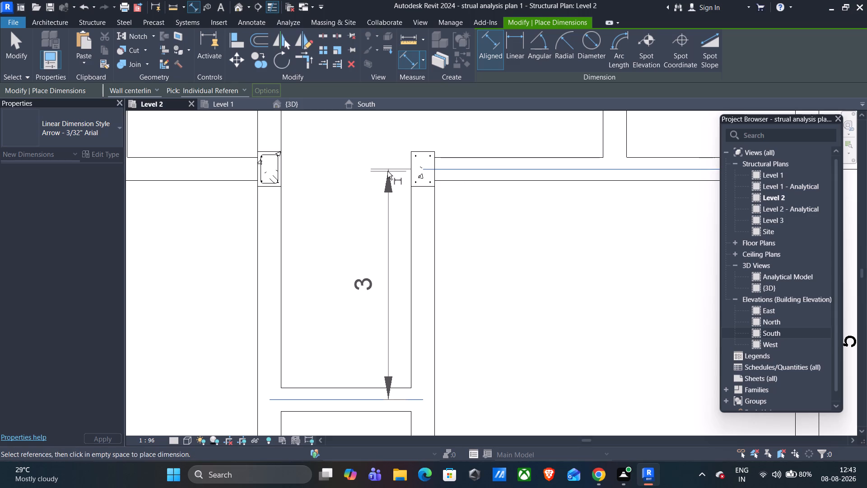
left_click(387, 171)
scroll(454, 225, "down", 10)
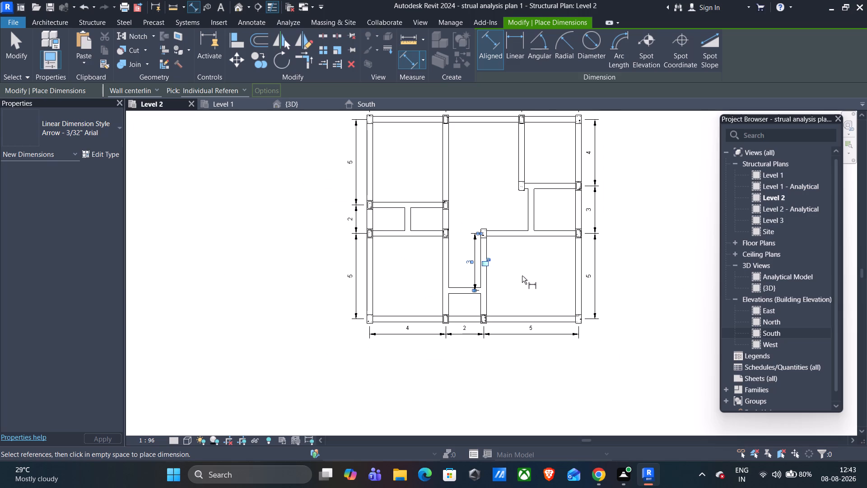
scroll(522, 276, "down", 3)
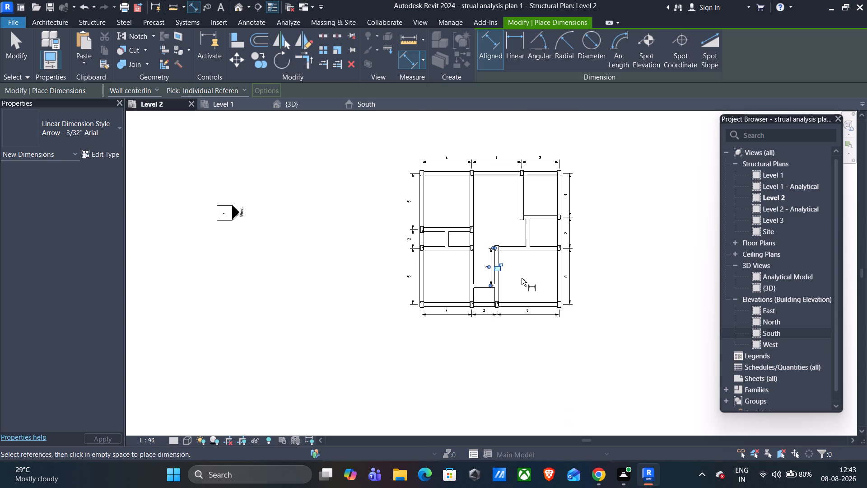
scroll(519, 206, "up", 4)
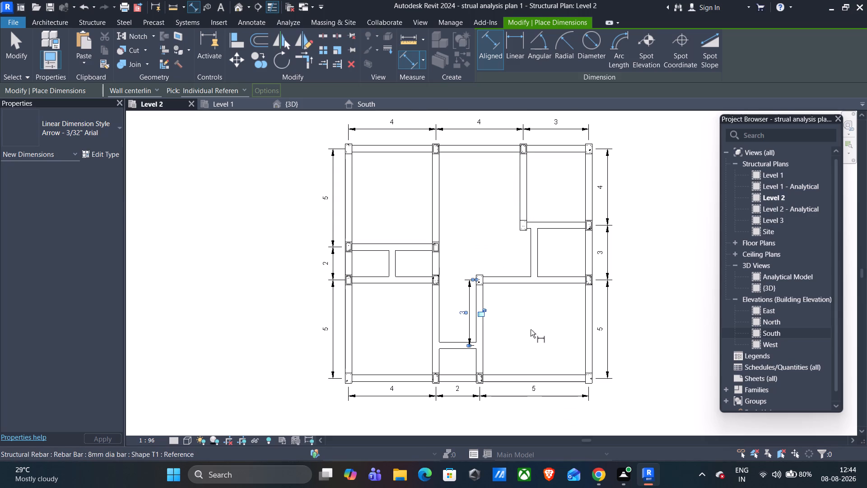
scroll(531, 329, "up", 1)
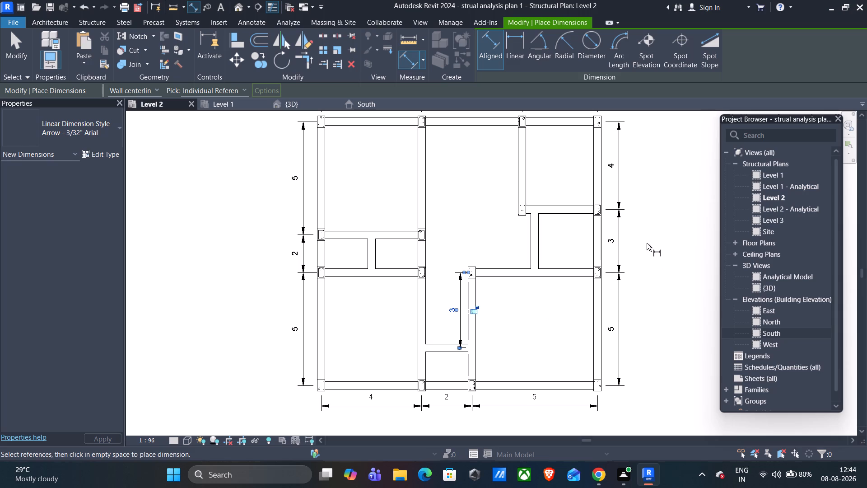
key("Escape")
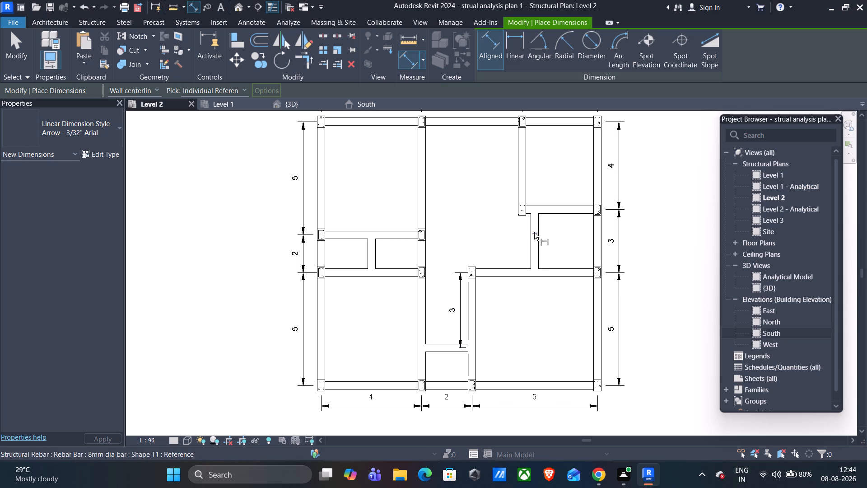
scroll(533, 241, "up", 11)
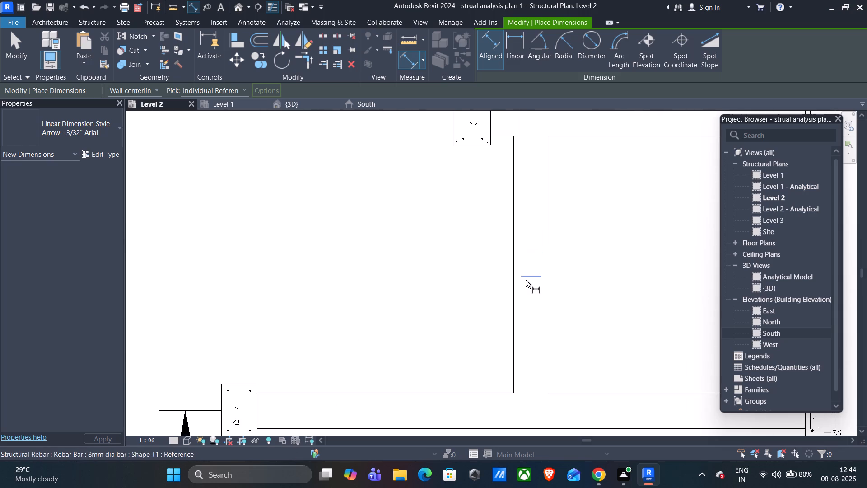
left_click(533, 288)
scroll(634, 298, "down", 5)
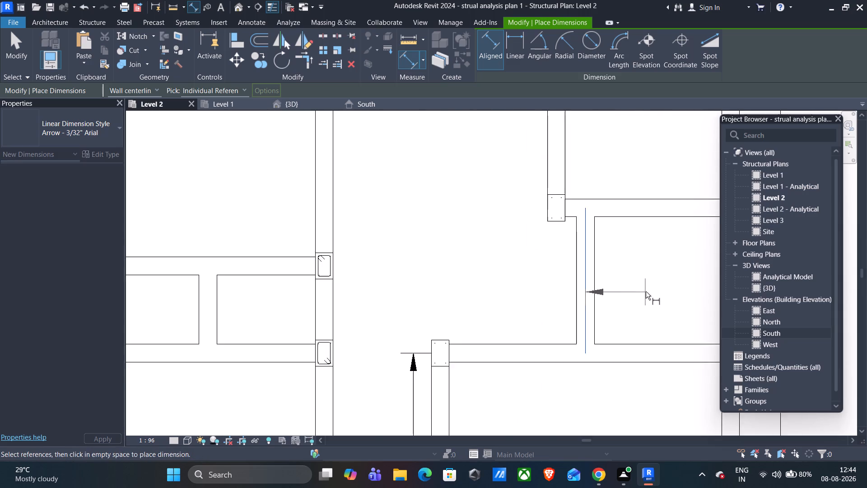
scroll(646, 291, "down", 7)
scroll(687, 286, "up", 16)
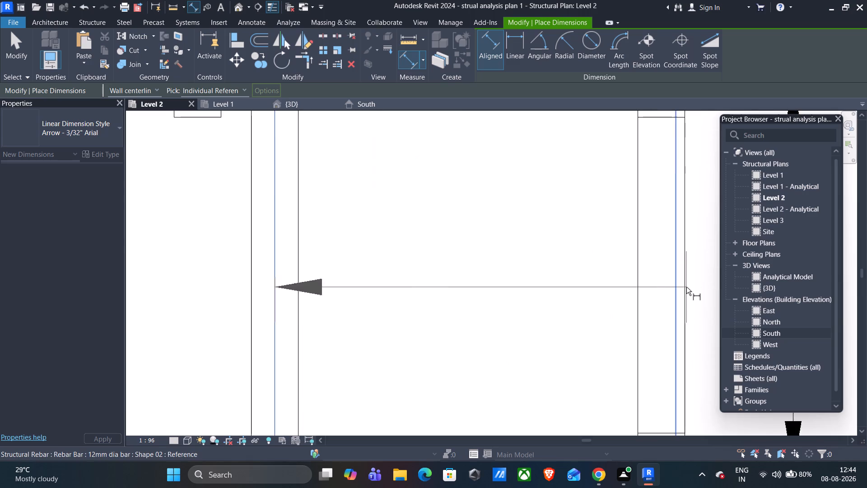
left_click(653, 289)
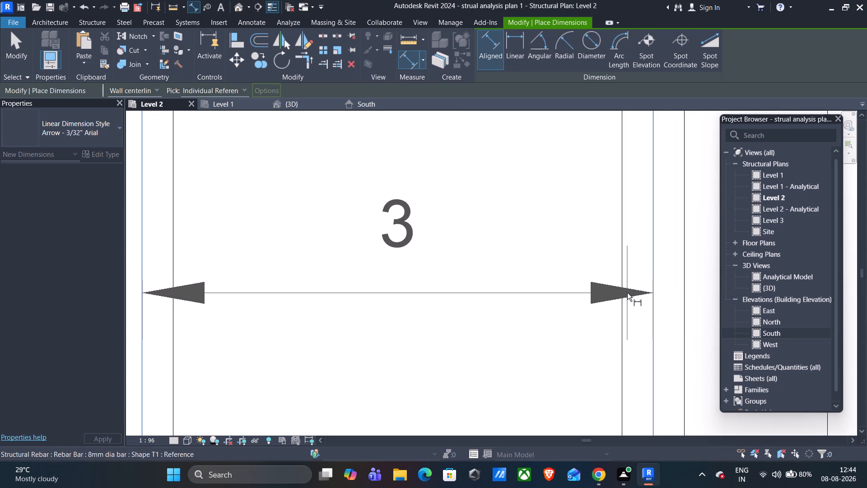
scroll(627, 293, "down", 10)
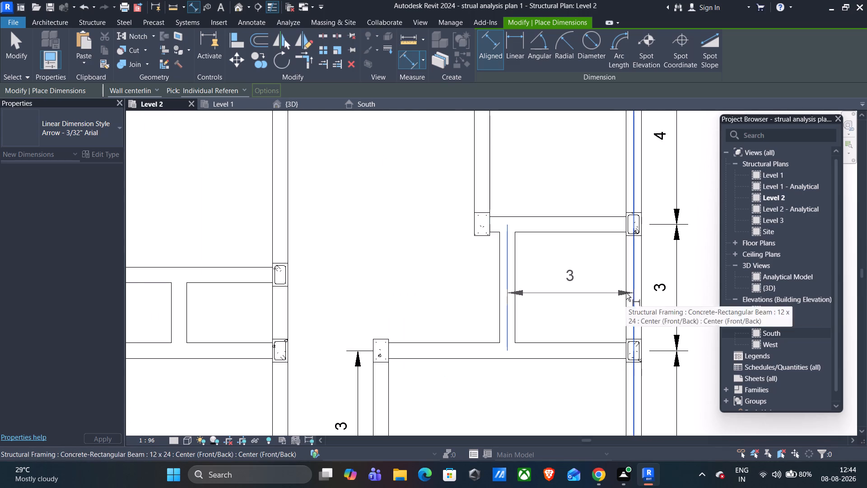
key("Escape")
Save the project with the dimensioned Level 2 plan.
scroll(620, 284, "down", 6)
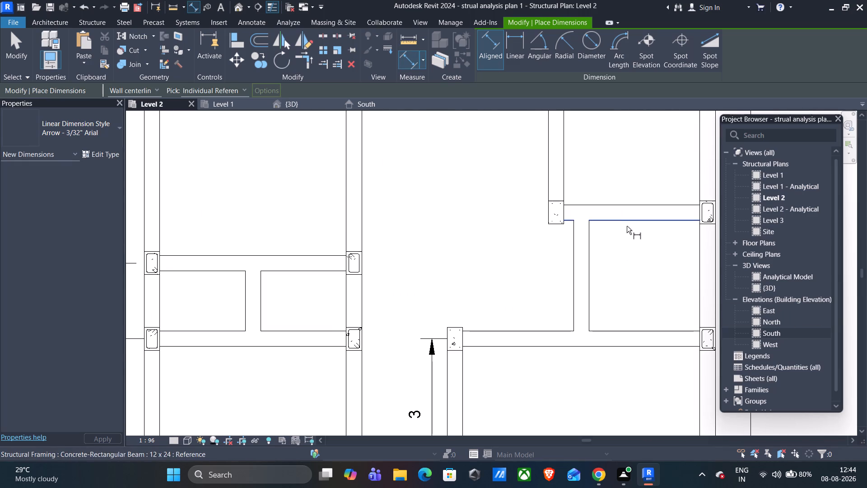
scroll(638, 212, "down", 6)
middle_click_drag(641, 258, 552, 305)
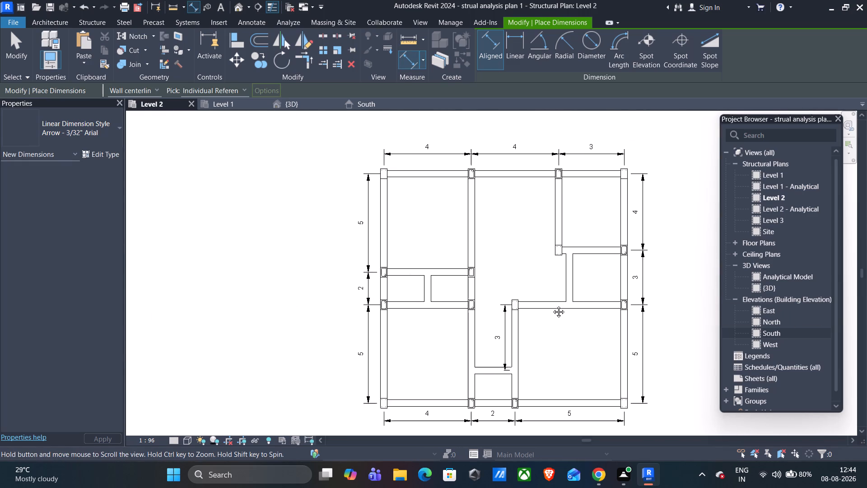
middle_click_drag(552, 305, 541, 314)
scroll(544, 311, "down", 2)
middle_click_drag(537, 370, 552, 337)
middle_click(552, 337)
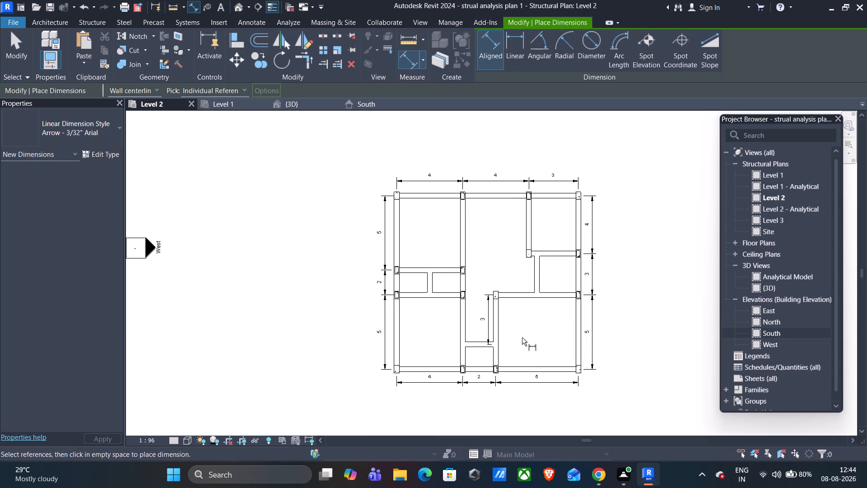
scroll(300, 285, "down", 3)
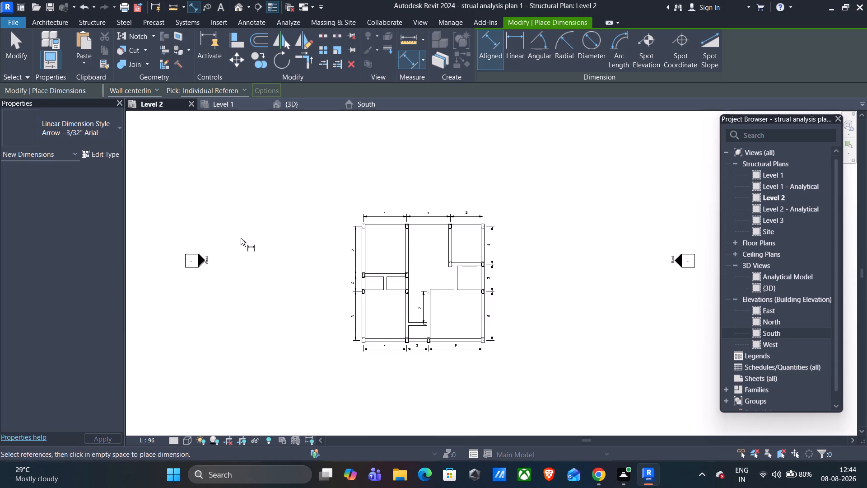
left_click(49, 5)
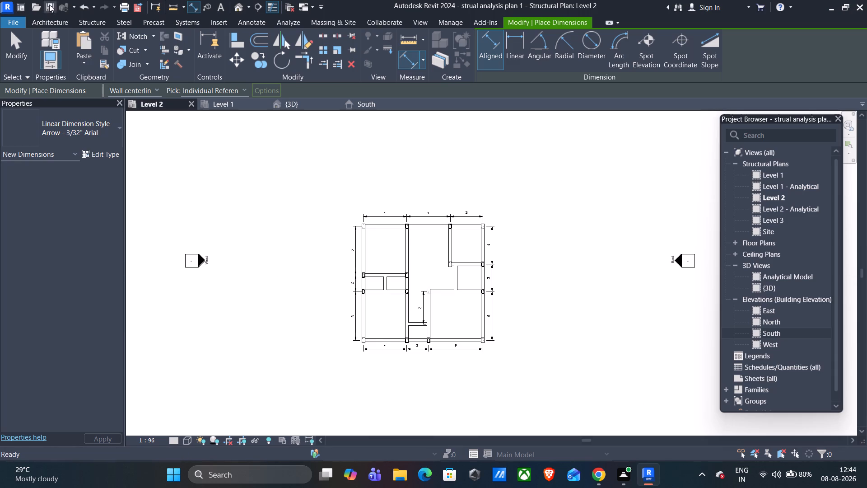